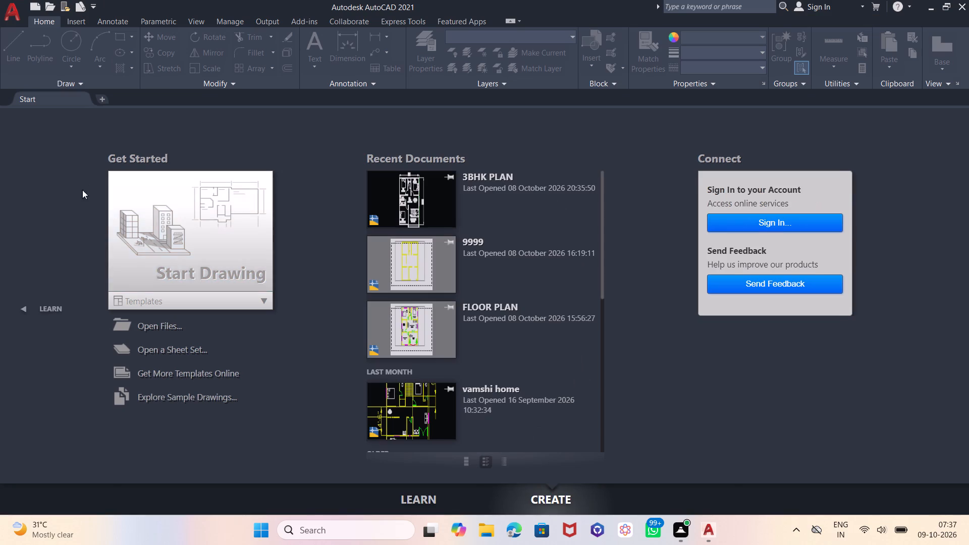
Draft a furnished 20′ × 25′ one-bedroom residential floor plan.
Start a new blank drawing and turn off the grid display.
left_click(171, 246)
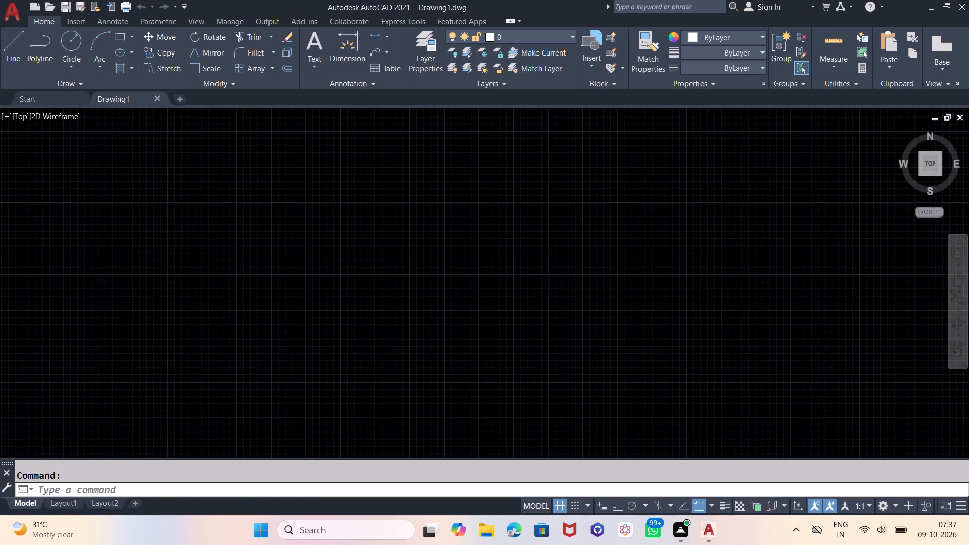
key("F7")
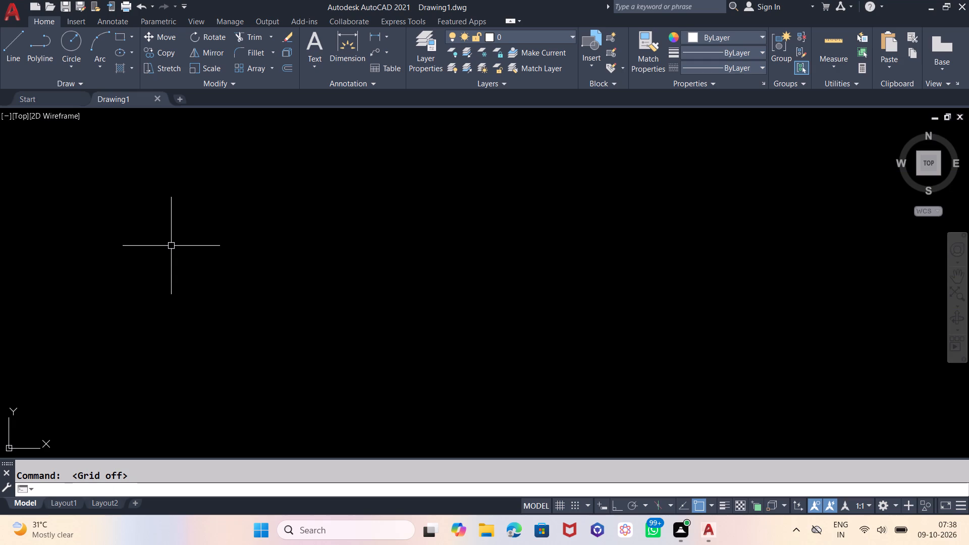
Configure the drawing units to Engineering length with 0'-0.0" precision and an insertion scale of inches.
type("UN")
key("Return")
left_click(416, 173)
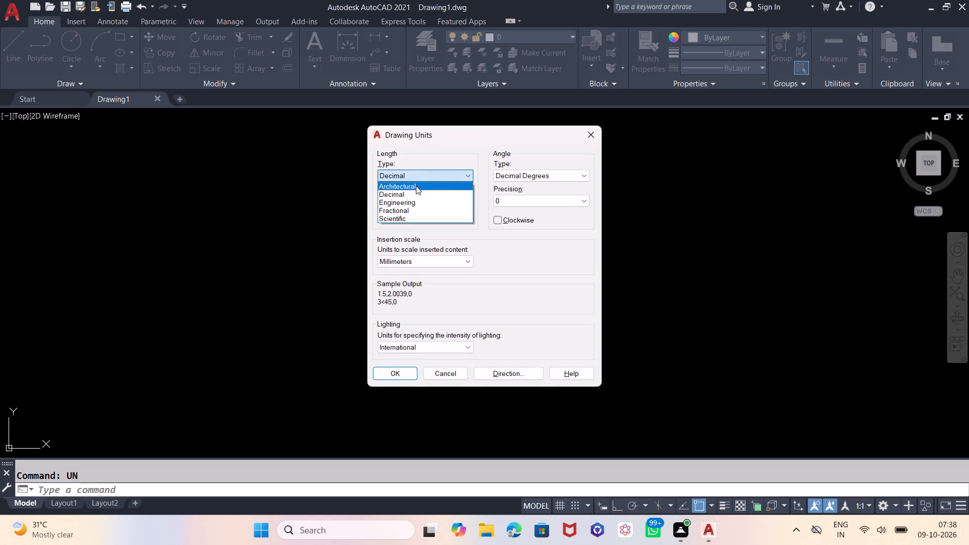
left_click(414, 200)
left_click(414, 200)
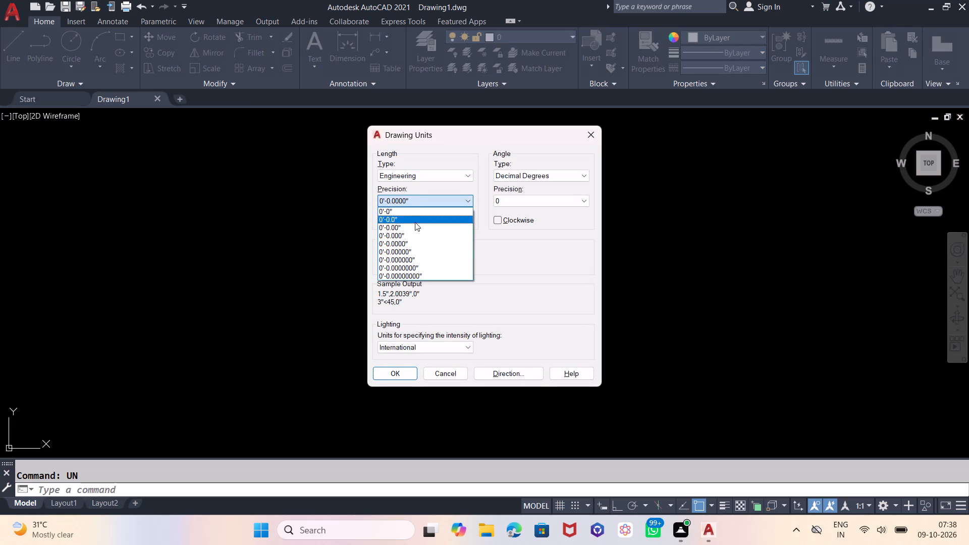
left_click(415, 221)
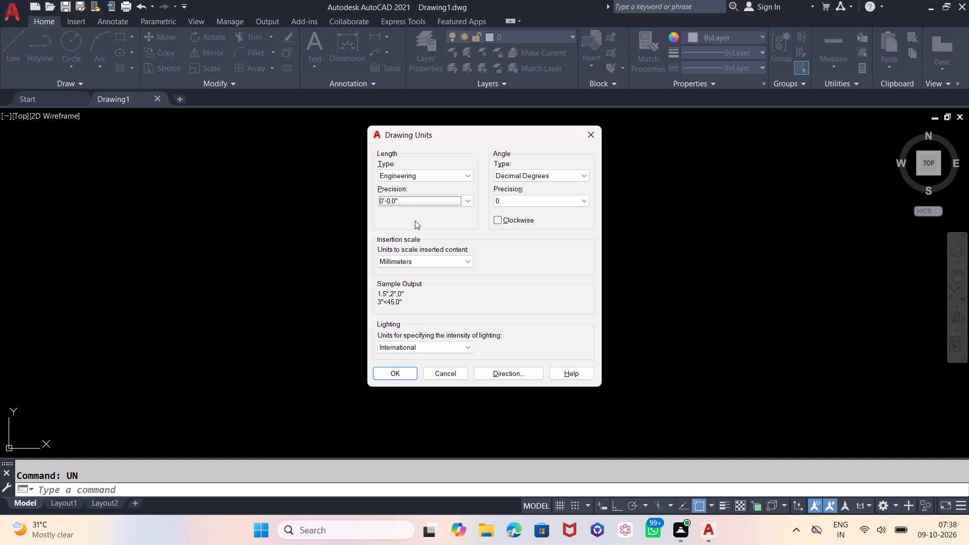
left_click(424, 261)
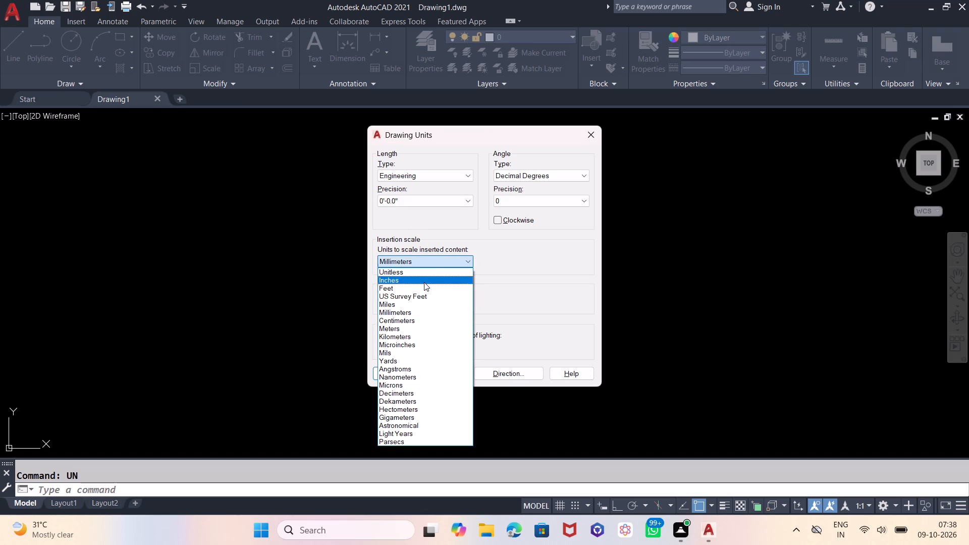
left_click(424, 282)
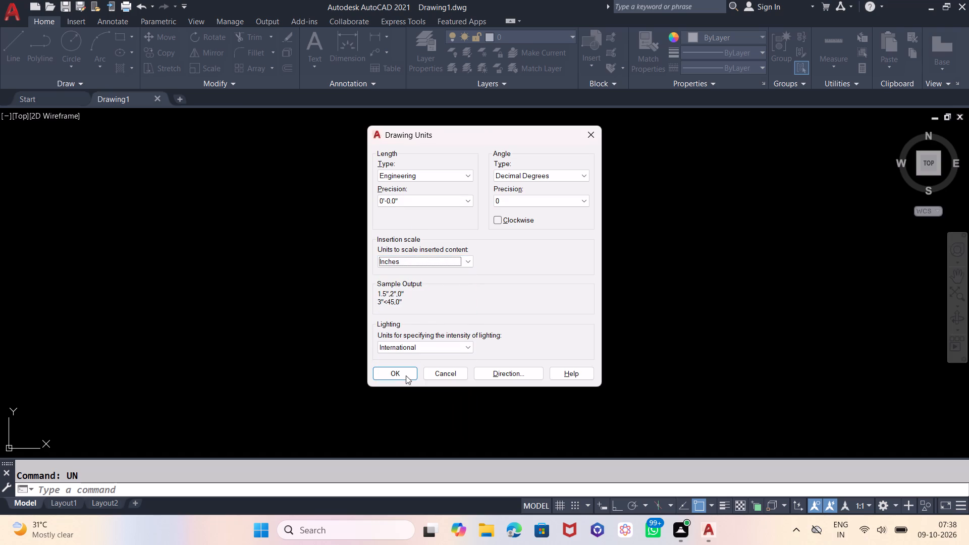
left_click(404, 375)
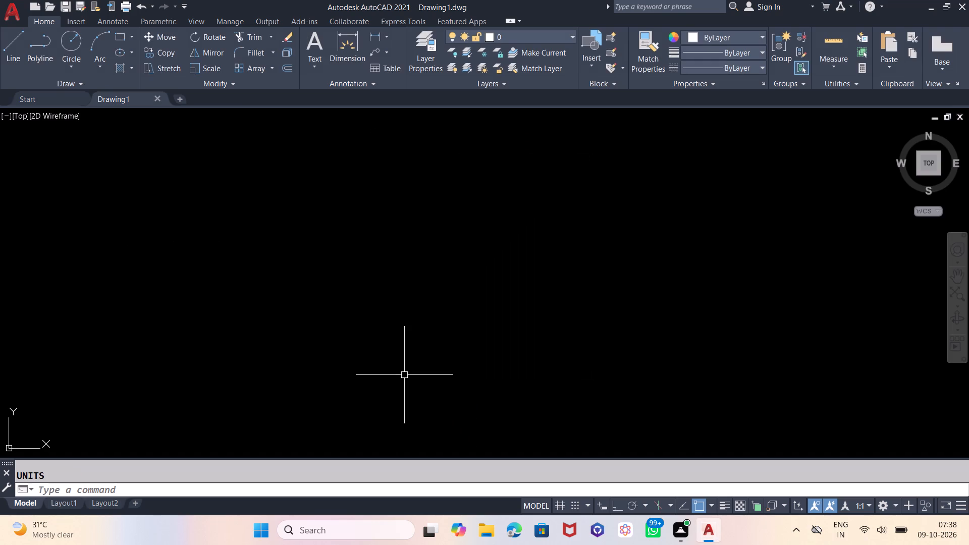
Set the model space limits from the default origin to an upper right corner of 45',45'.
type("LIMITS")
key("Return")
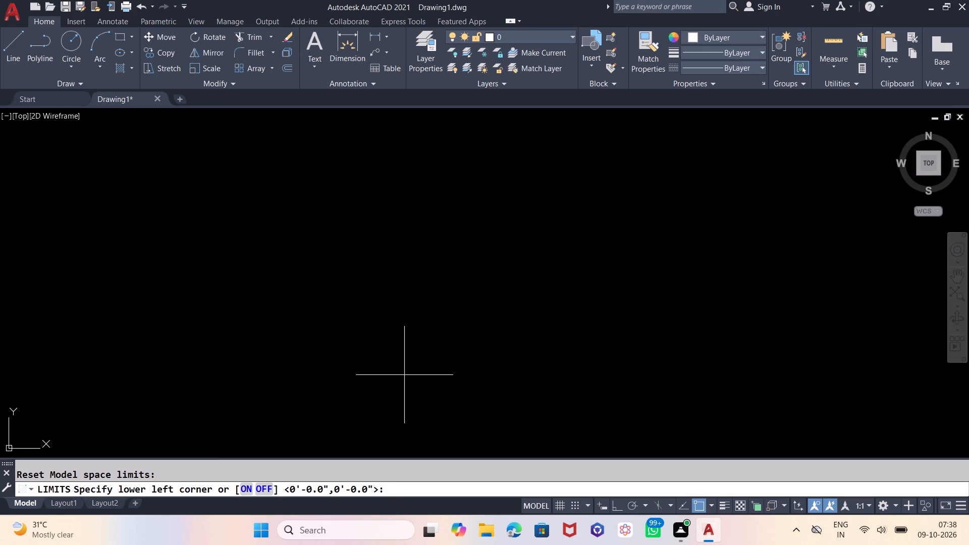
key("Return")
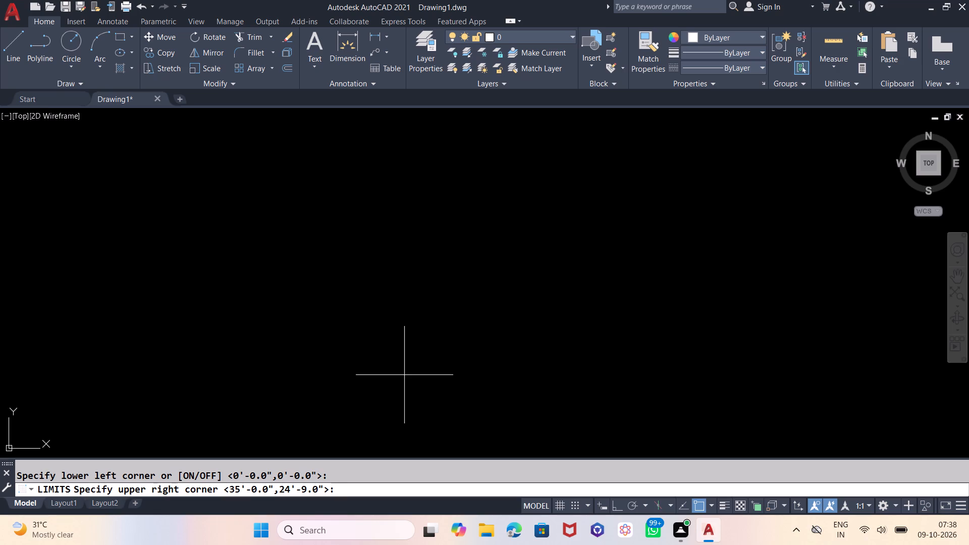
type("45")
type("',45'")
key("Return")
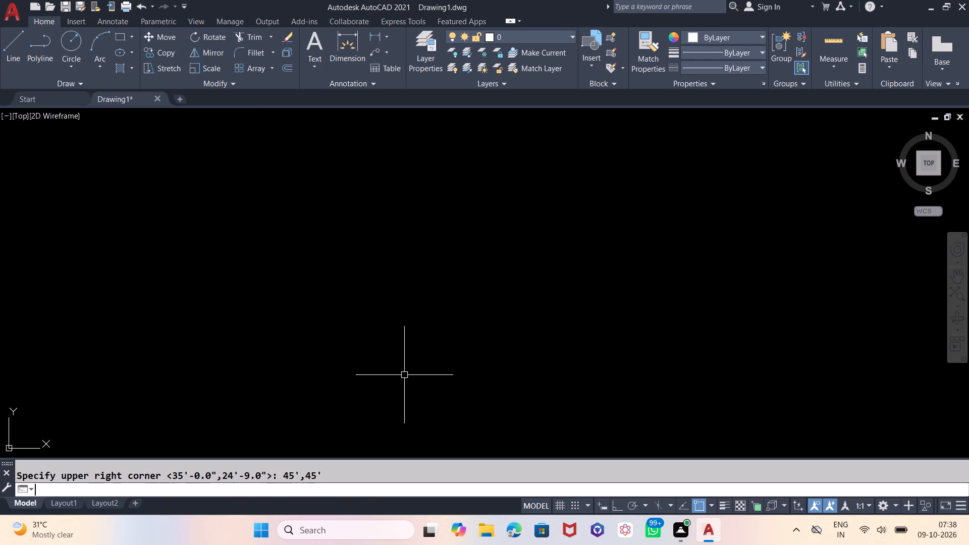
key("z")
key("Return")
key("e")
key("Return")
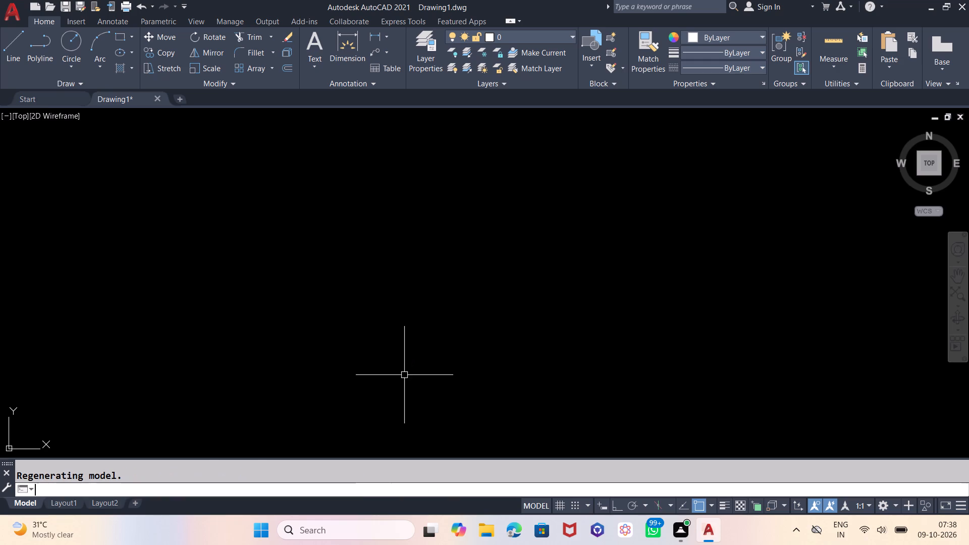
Turn on command log file recording with LOGFILEON.
type("LOG")
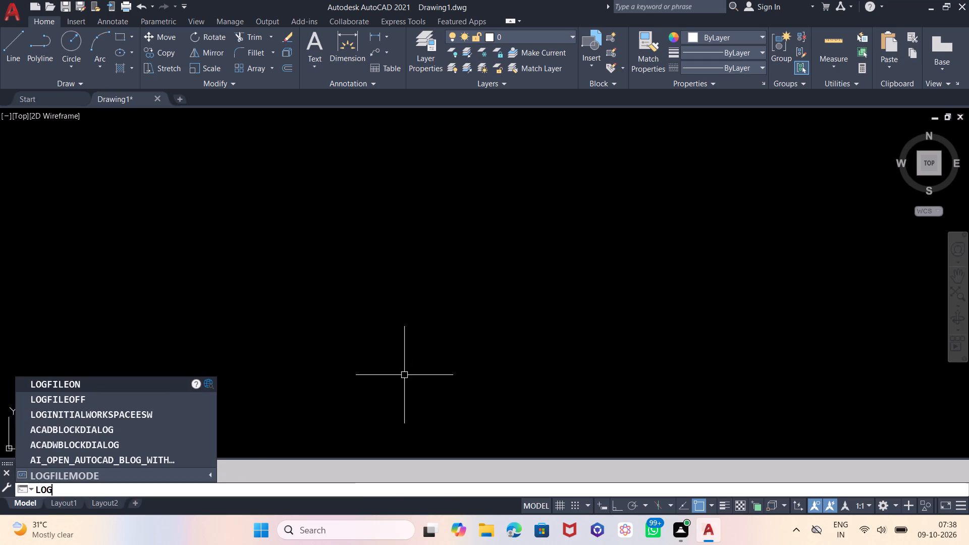
type("FILEON")
key("Return")
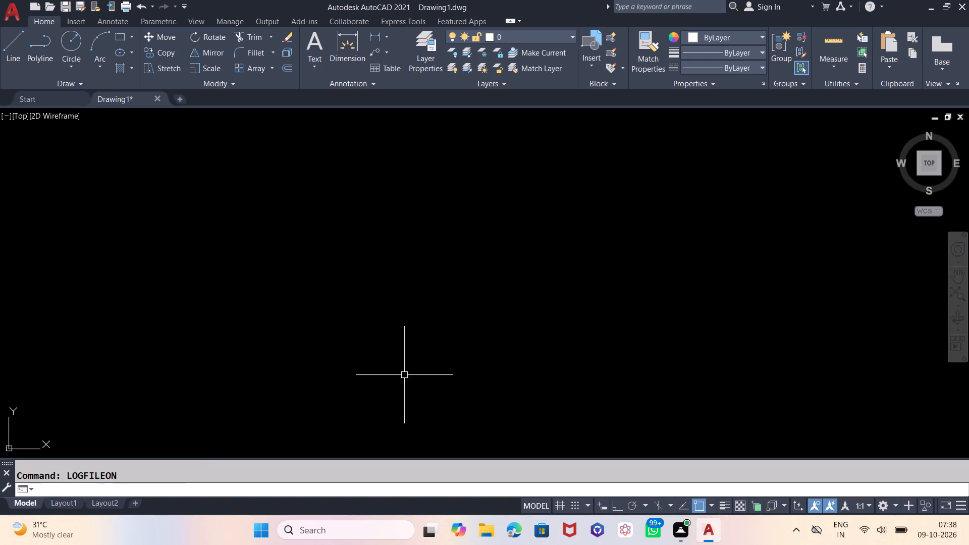
Draw a rectangle 20' wide and 25' high in the empty drawing area.
left_click(122, 37)
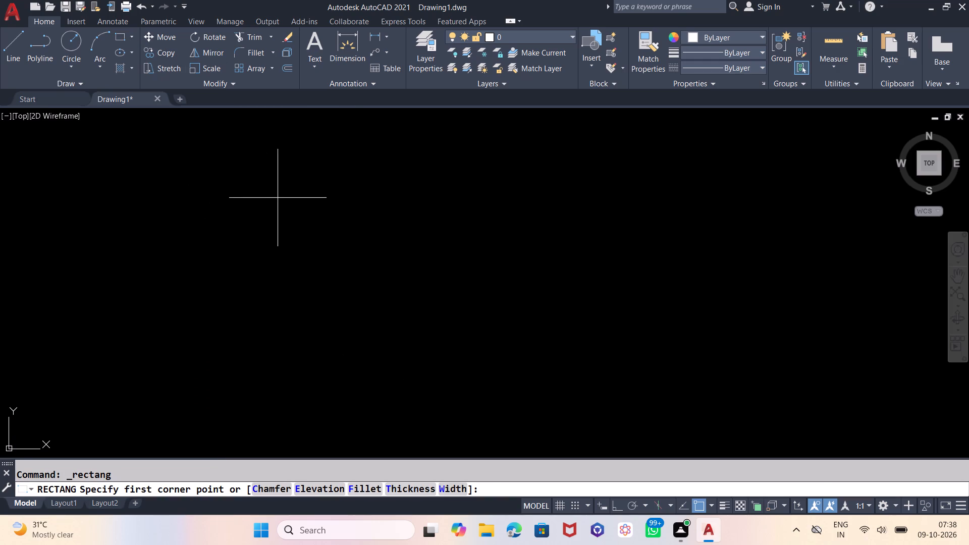
left_click(291, 185)
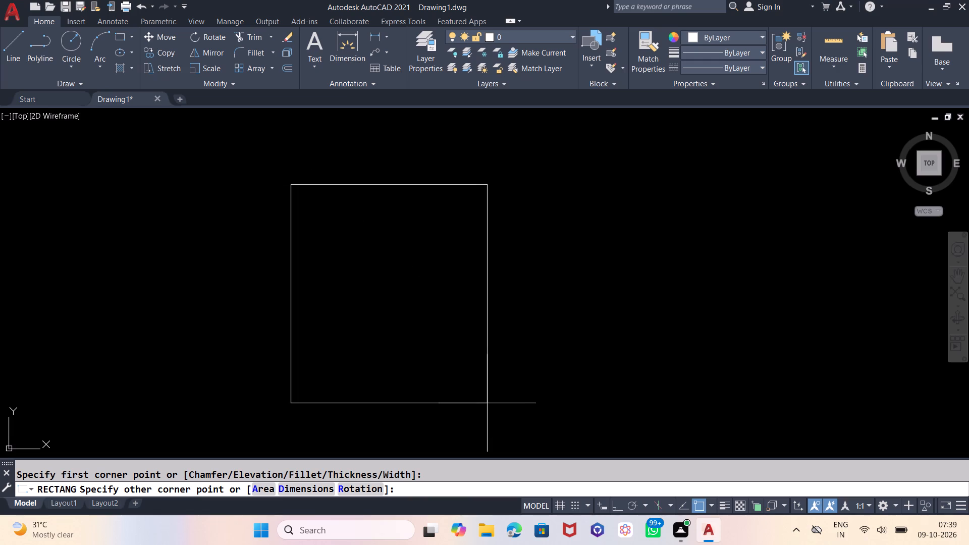
key("shift+at")
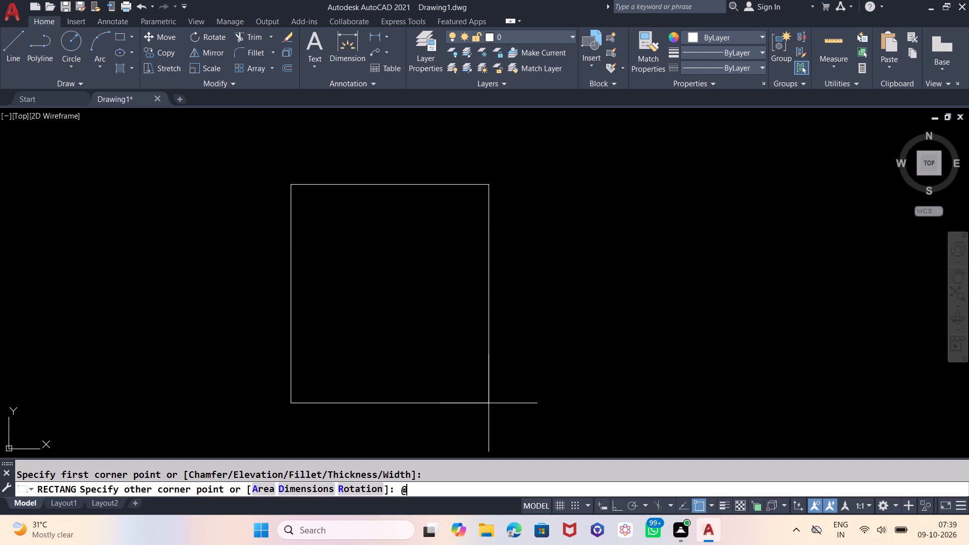
type("20")
type("',25'")
key("Return")
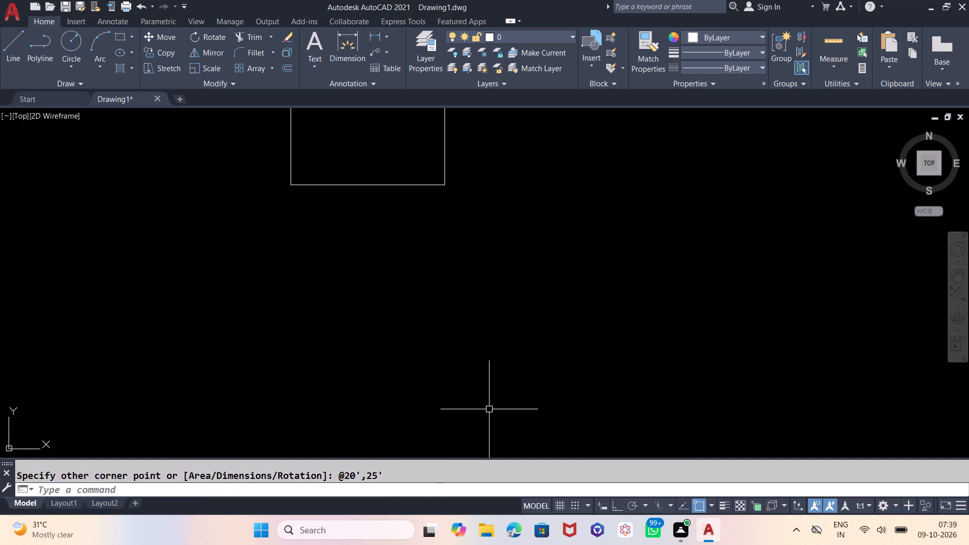
Set the UCS icon to the Noorigin option so it stays off the drawing origin.
scroll(493, 428, "down", 1)
type("UCSICON")
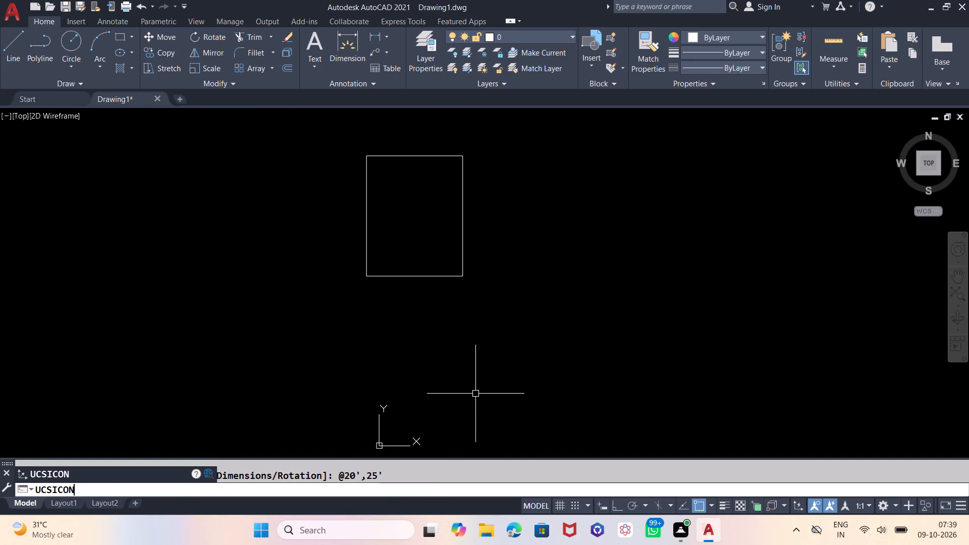
key("Return")
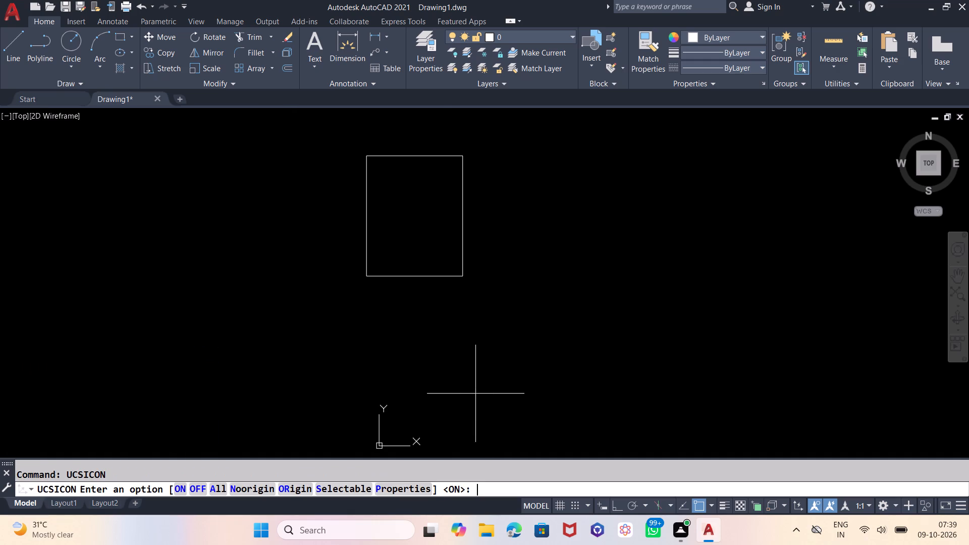
key("m")
key("Return")
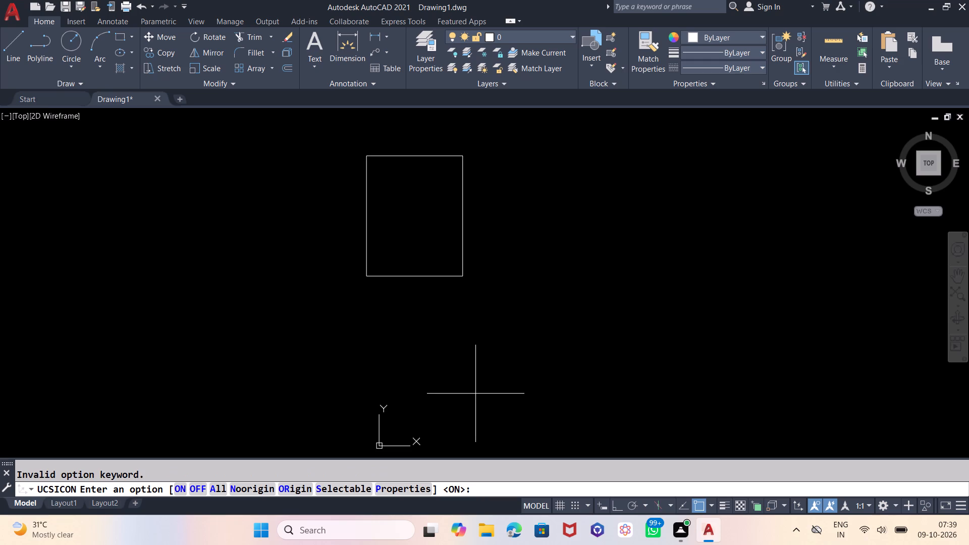
key("n")
key("Return")
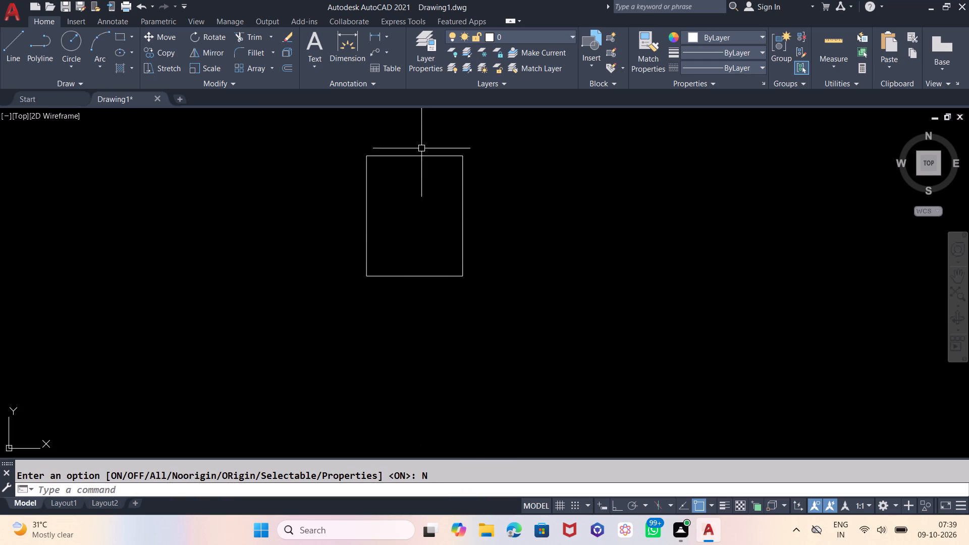
Explode the 20' by 25' rectangle into separate lines.
scroll(437, 329, "down", 1)
scroll(431, 205, "up", 2)
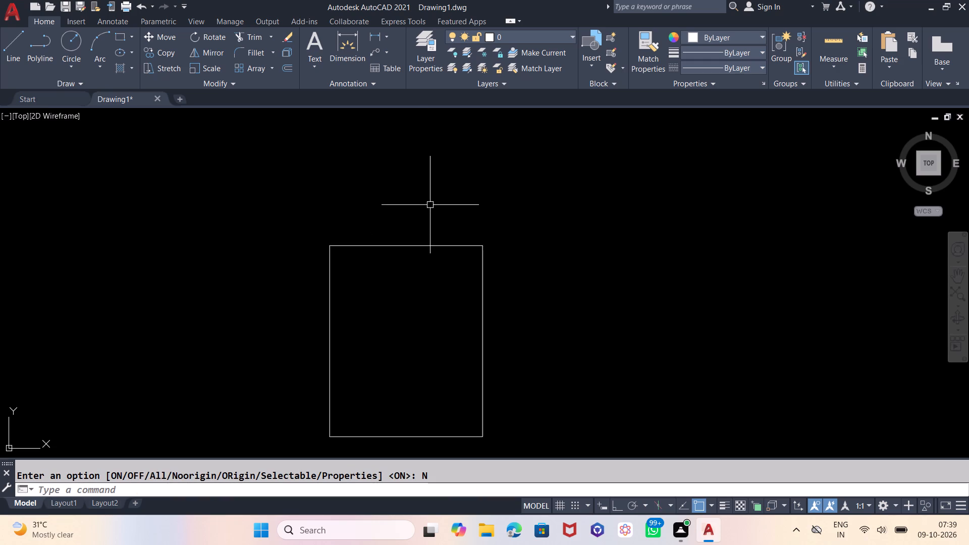
scroll(409, 188, "down", 2)
scroll(420, 225, "up", 2)
scroll(393, 181, "up", 1)
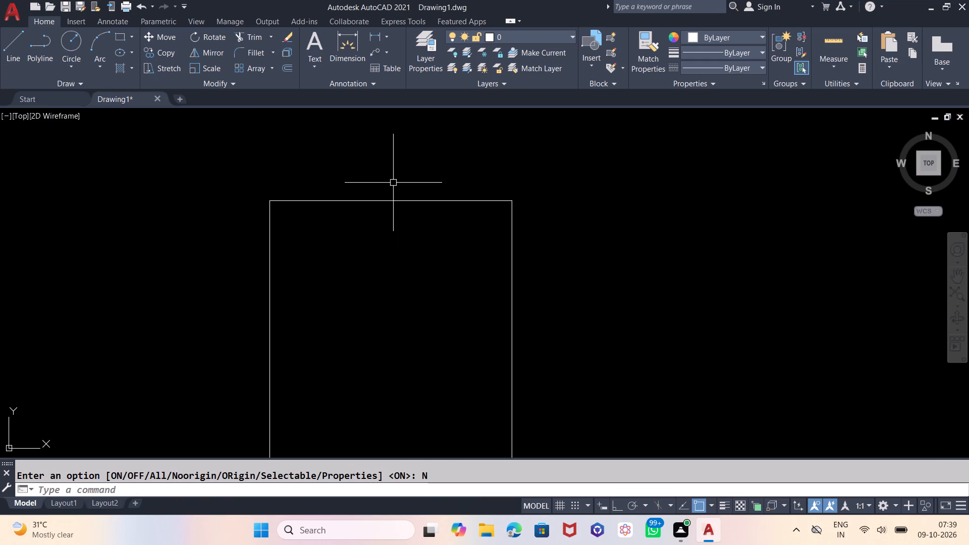
scroll(393, 173, "down", 1)
scroll(390, 222, "up", 1)
scroll(396, 177, "down", 1)
scroll(391, 257, "up", 1)
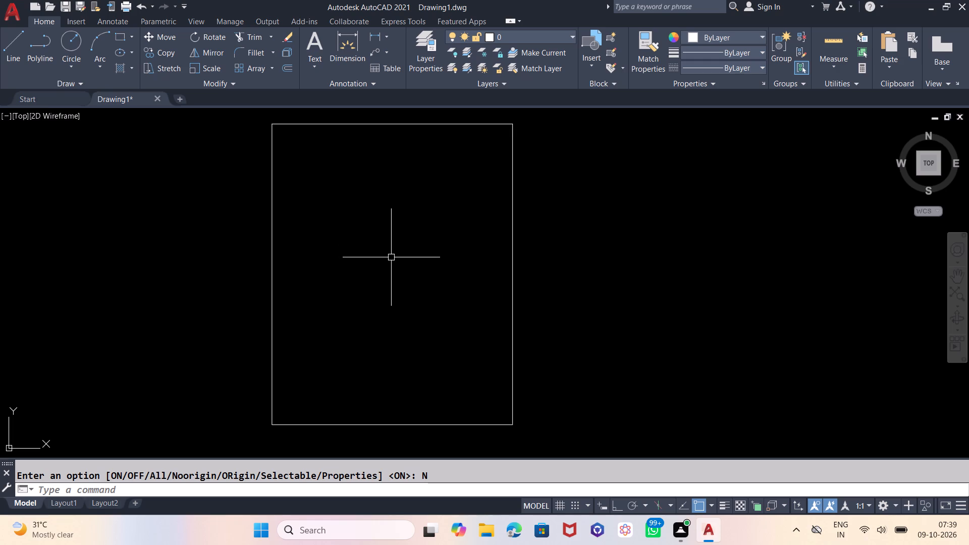
left_click(272, 191)
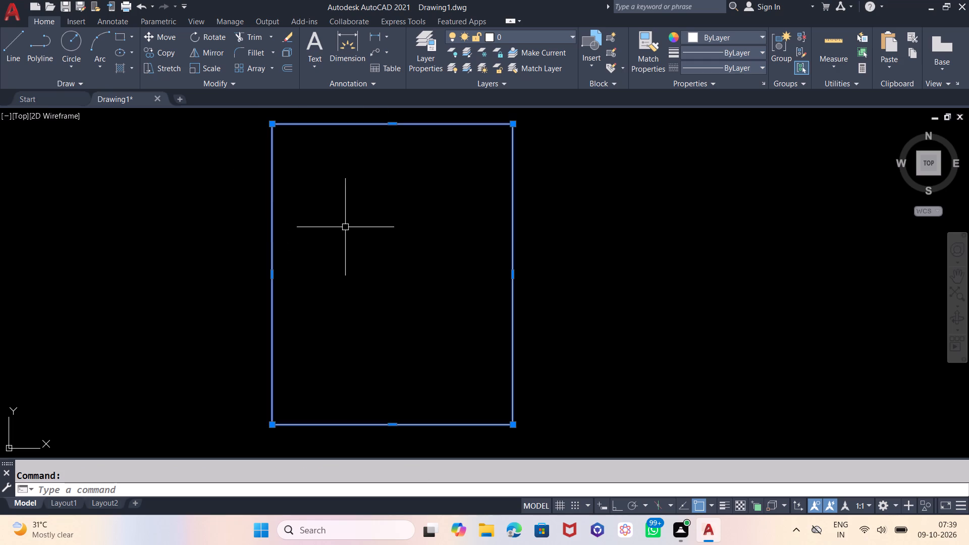
key("x")
key("Return")
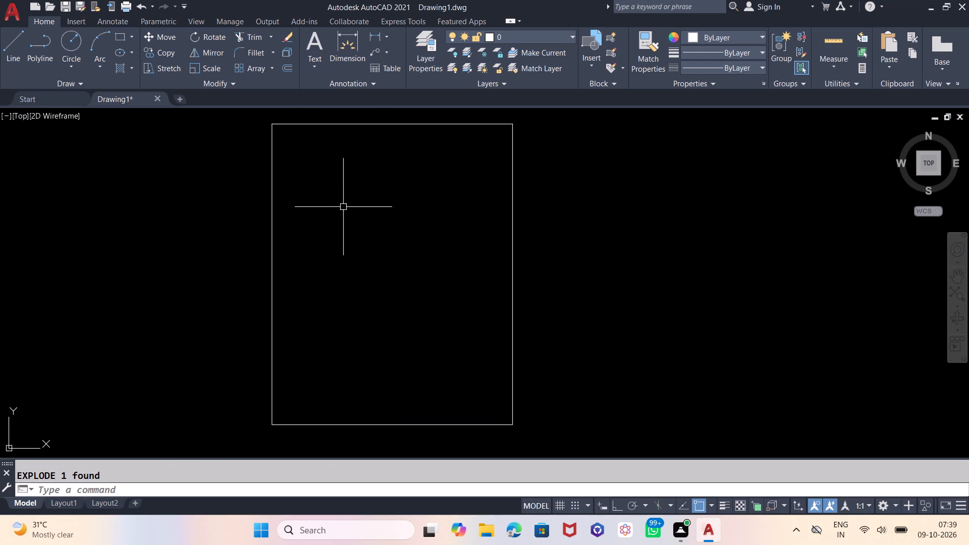
Offset the rectangle's left vertical line 10' inward to divide the outline lengthwise.
key("o")
key("Return")
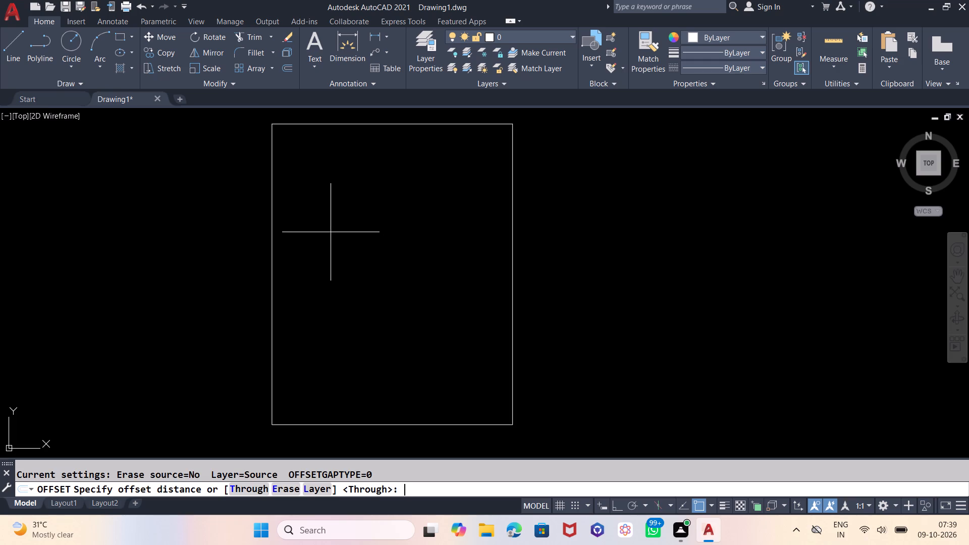
type("10'")
key("Return")
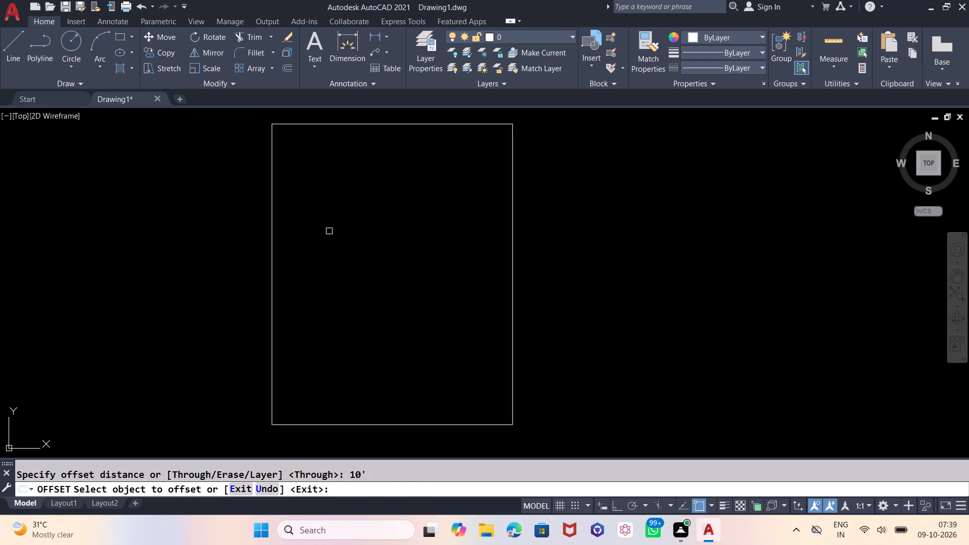
left_click(270, 143)
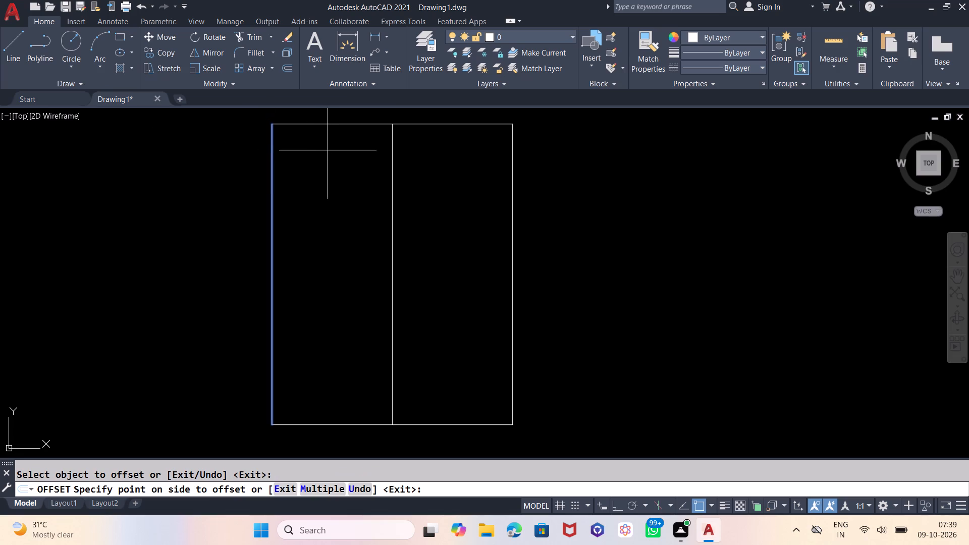
left_click(330, 151)
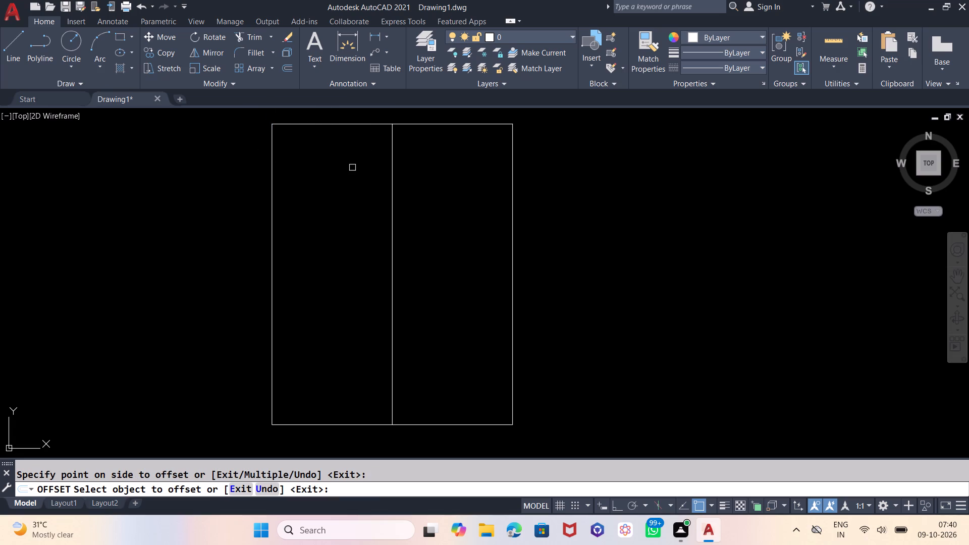
key("Escape")
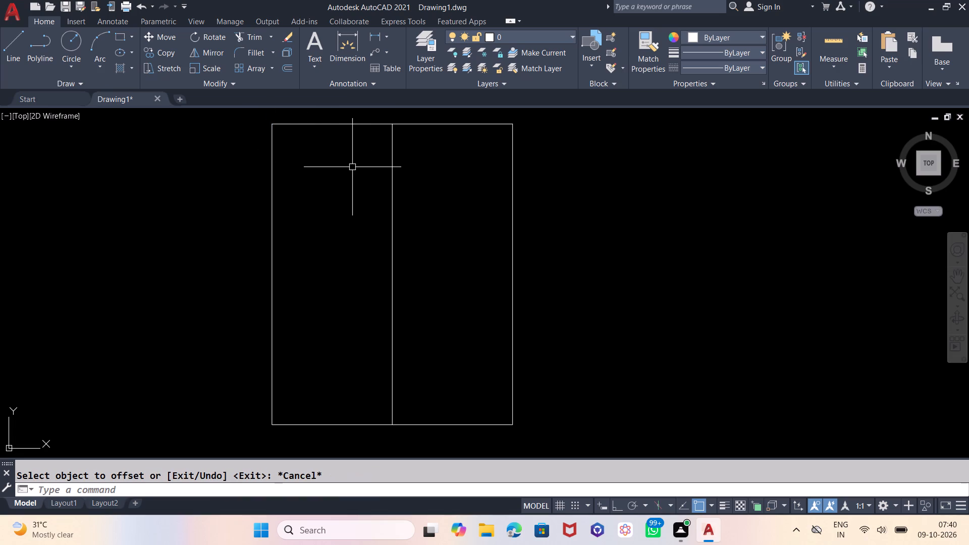
Offset the outline's top horizontal line 3'6" down into the rectangle.
key("o")
key("Return")
key("3")
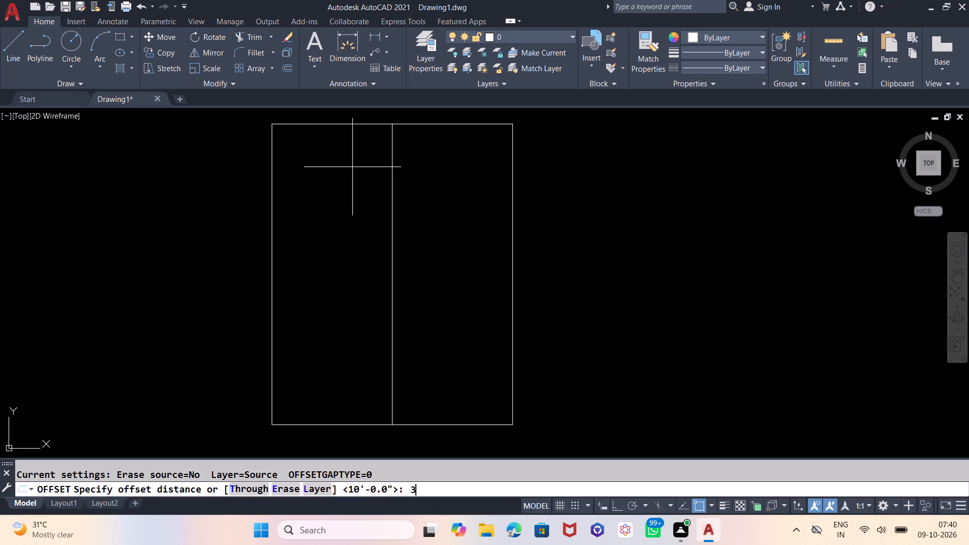
type("'6")
key("shift+quotedbl")
key("Return")
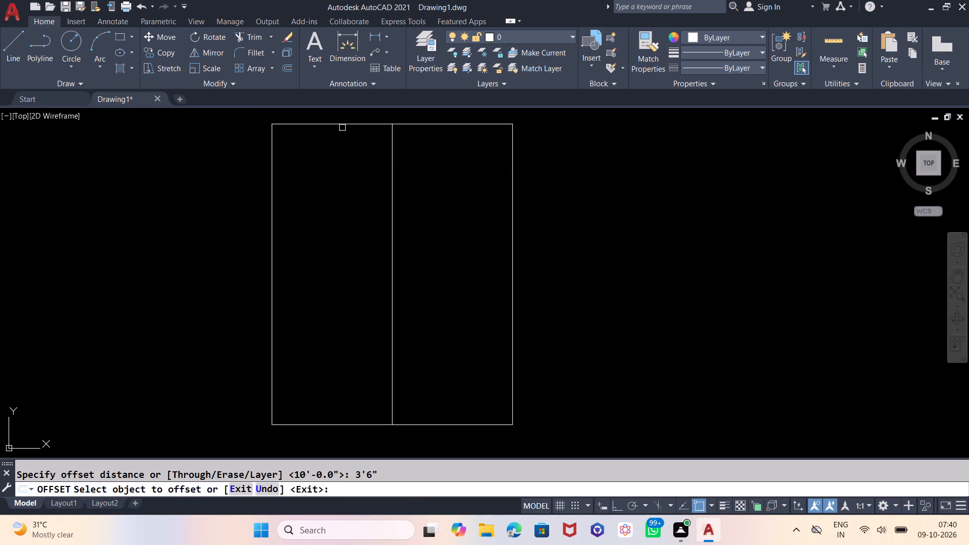
left_click(343, 125)
left_click(343, 217)
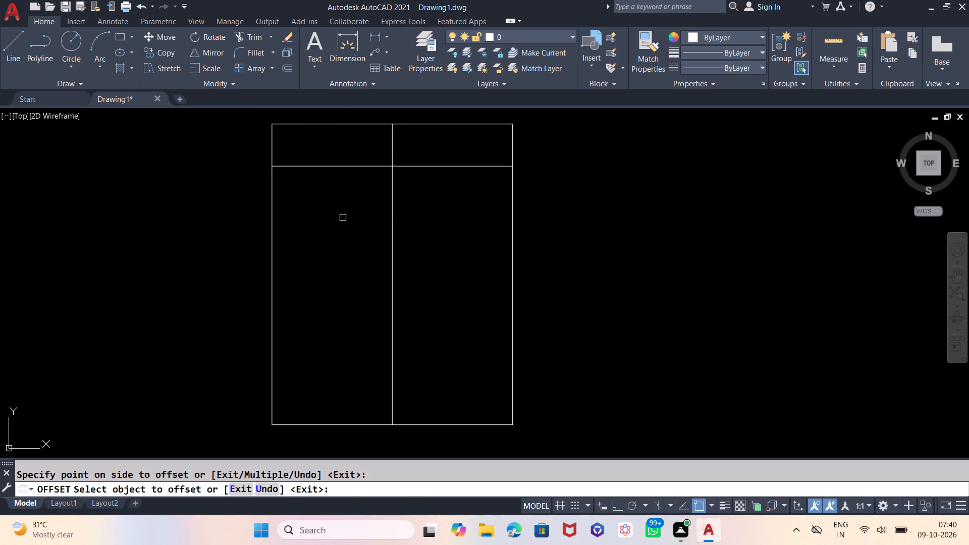
key("Escape")
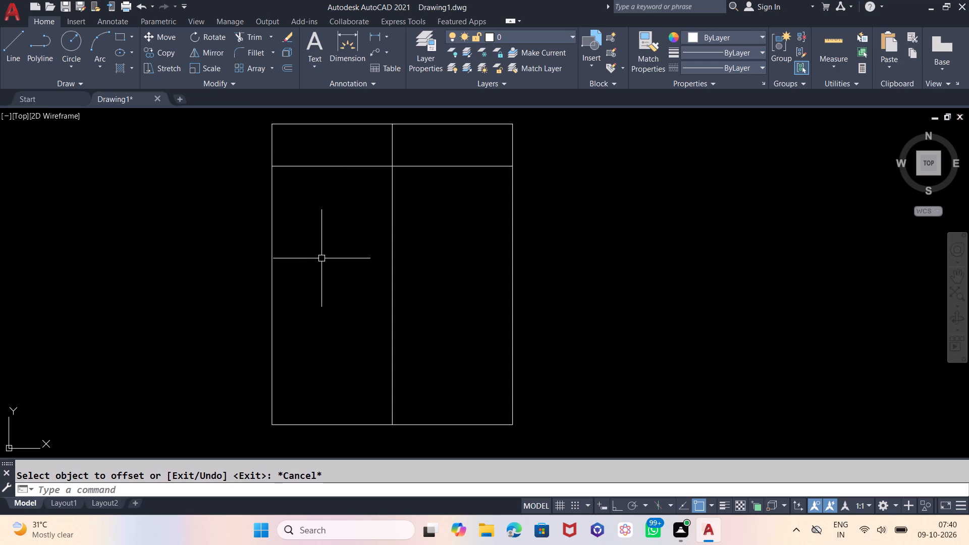
Offset the central vertical line 6" to its right to give the partition wall its thickness.
key("o")
key("Return")
key("6")
key("Return")
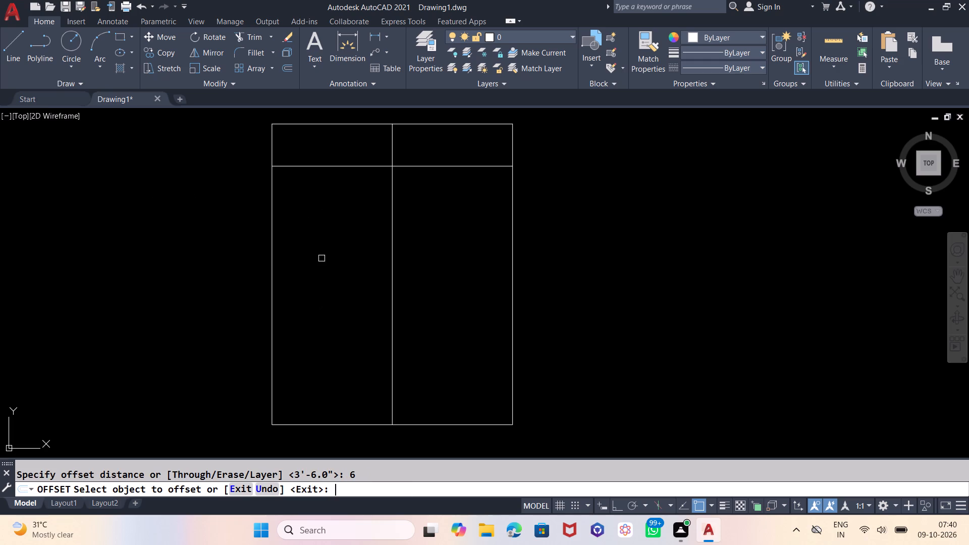
left_click(391, 145)
left_click(449, 156)
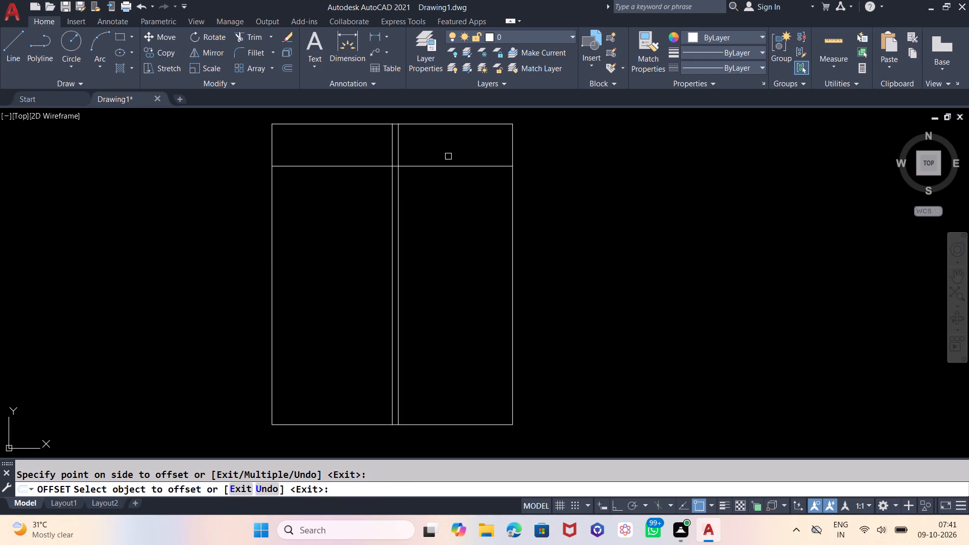
key("Escape")
Trim away the part of the upper inner horizontal line that lies right of the partition wall.
type("TR")
key("Return")
key("Return")
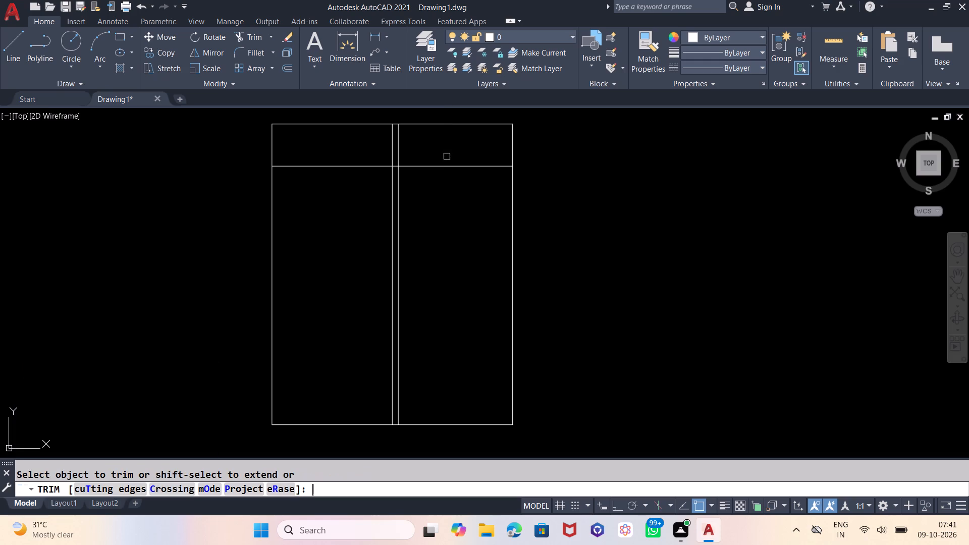
left_click(450, 156)
left_click(453, 216)
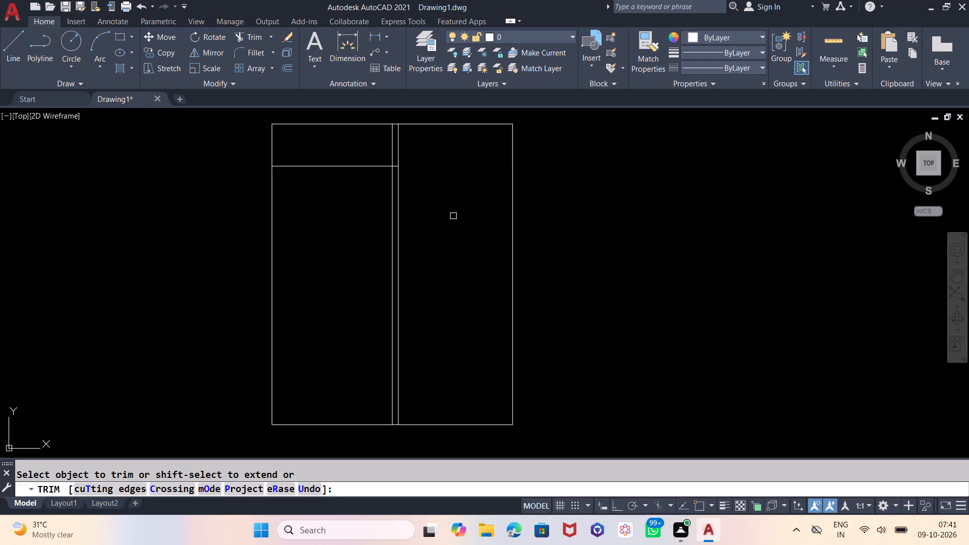
key("Escape")
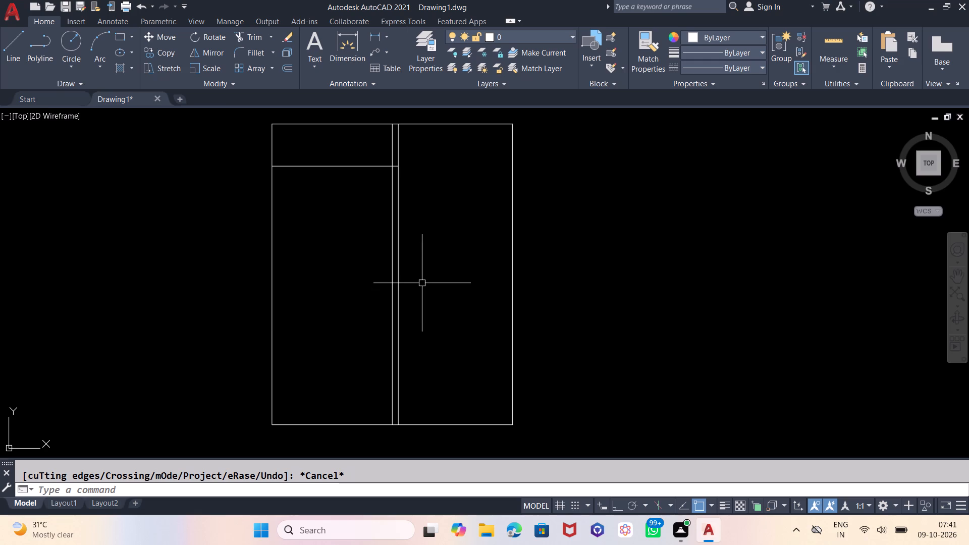
Offset the trimmed horizontal line 8'6" downward to add a second cross line left of the partition.
key("o")
key("Return")
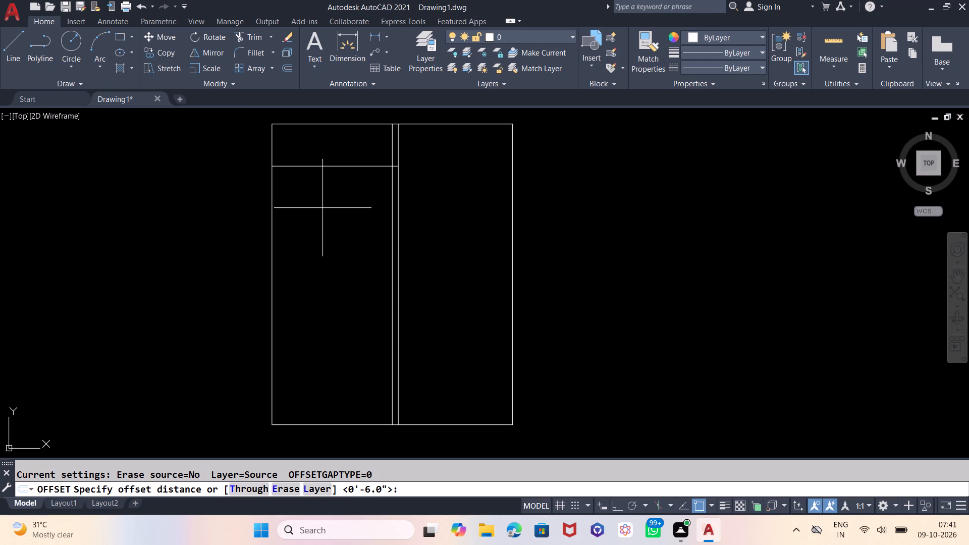
type("8'")
key("6")
key("shift+quotedbl")
key("Return")
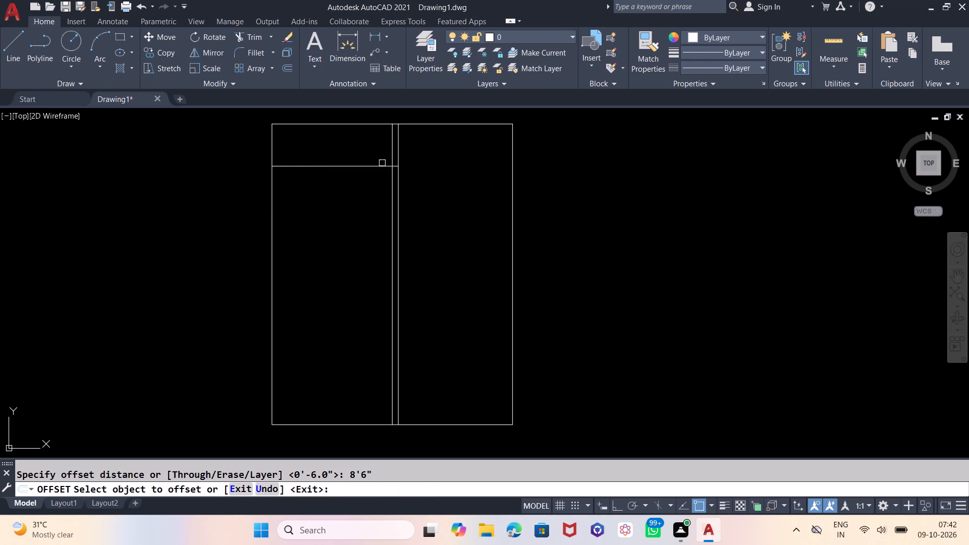
left_click(328, 168)
left_click(325, 308)
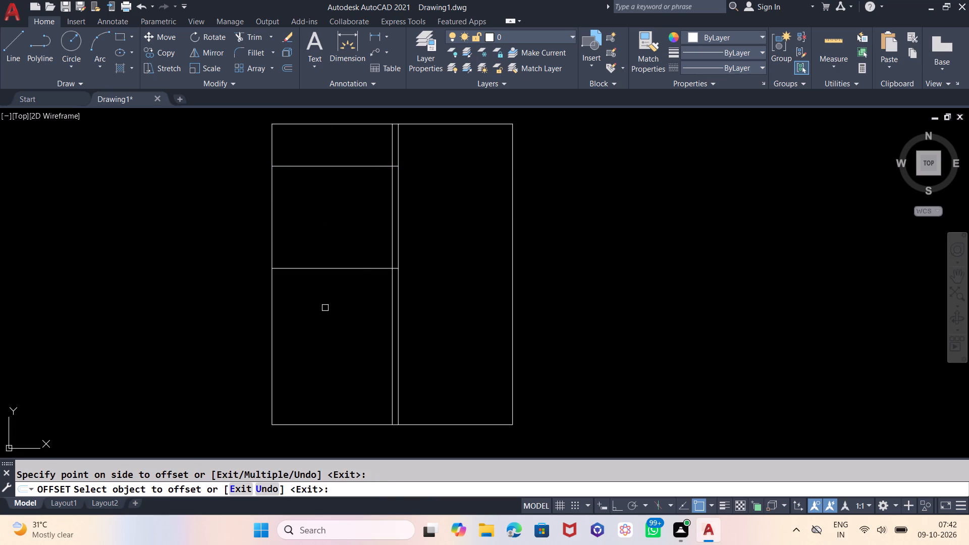
key("Escape")
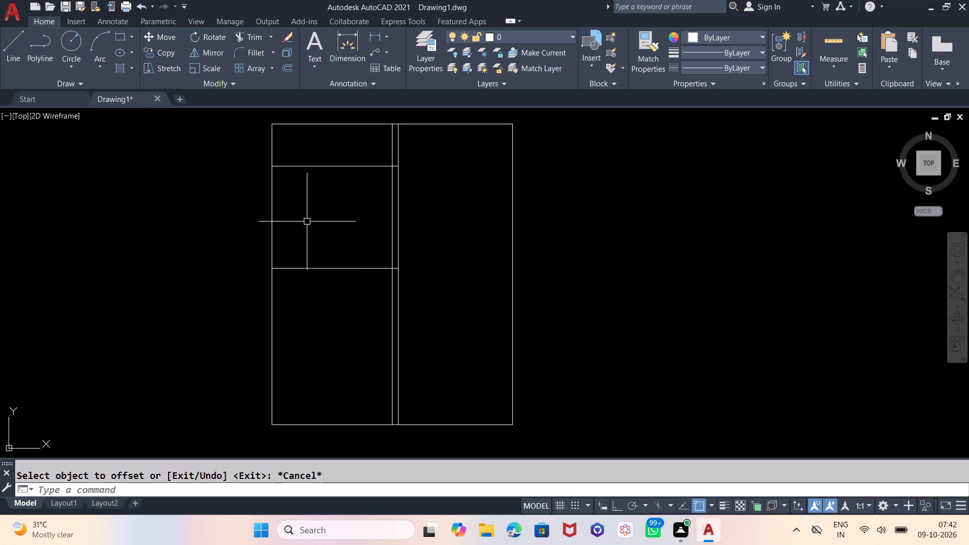
Offset all four outer lines of the rectangle 9" inward to form the exterior wall thickness.
key("o")
key("Return")
key("9")
key("Return")
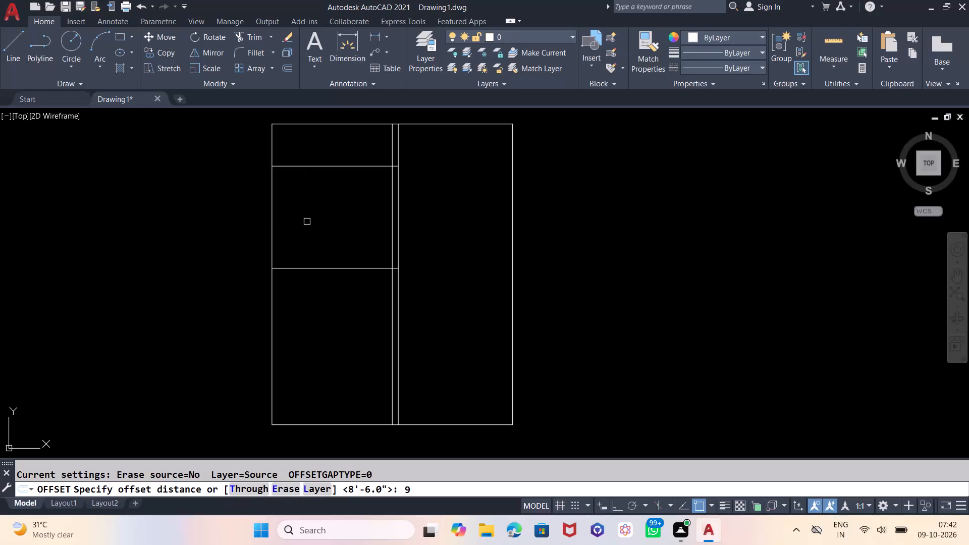
left_click(272, 202)
left_click(327, 212)
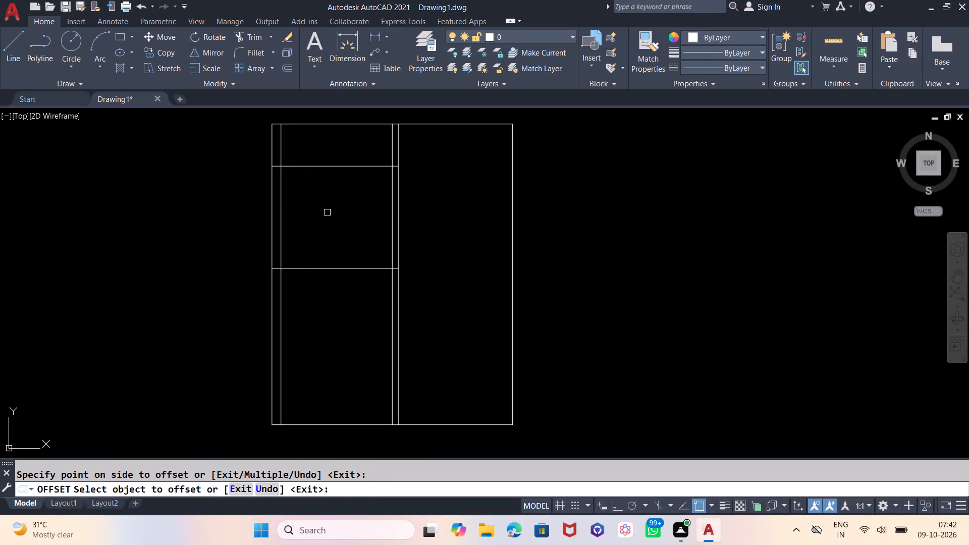
left_click(510, 179)
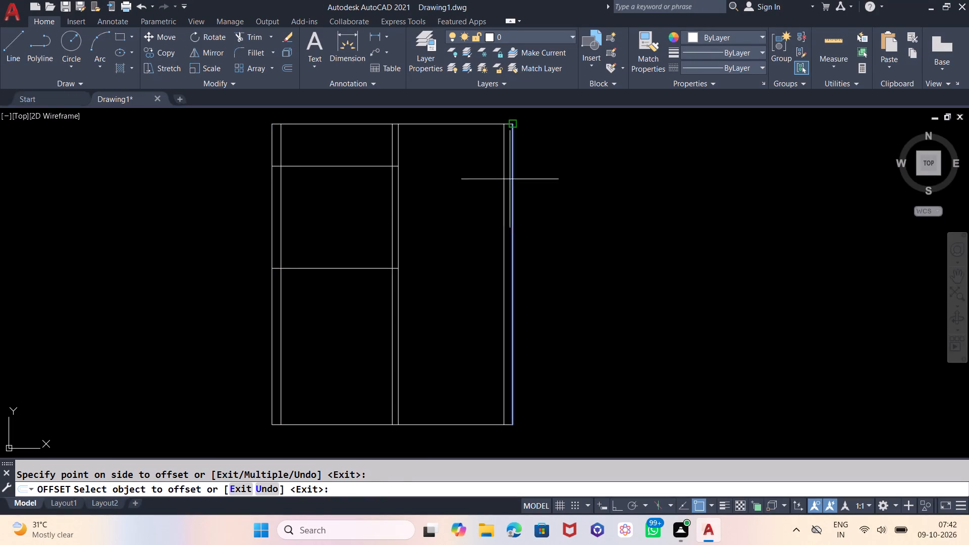
left_click(489, 184)
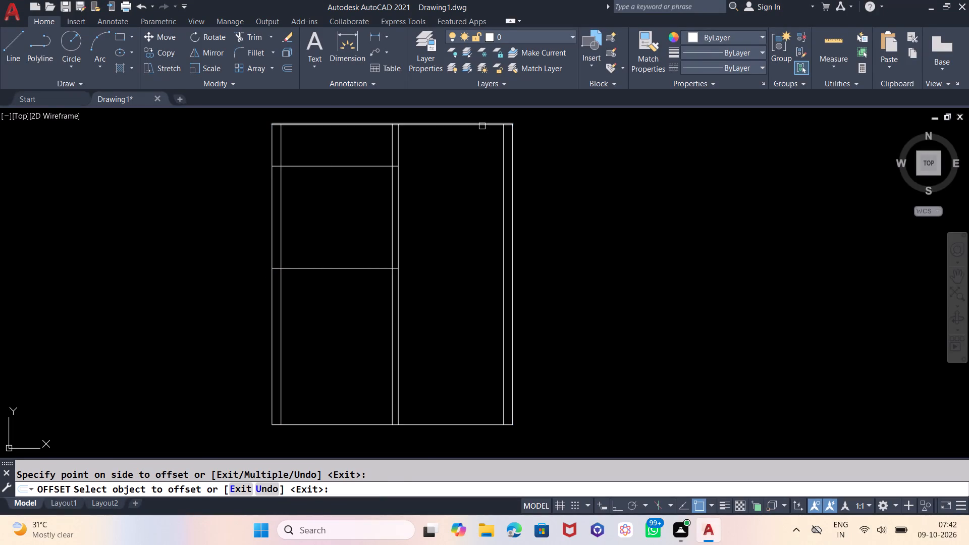
left_click(482, 126)
left_click(489, 181)
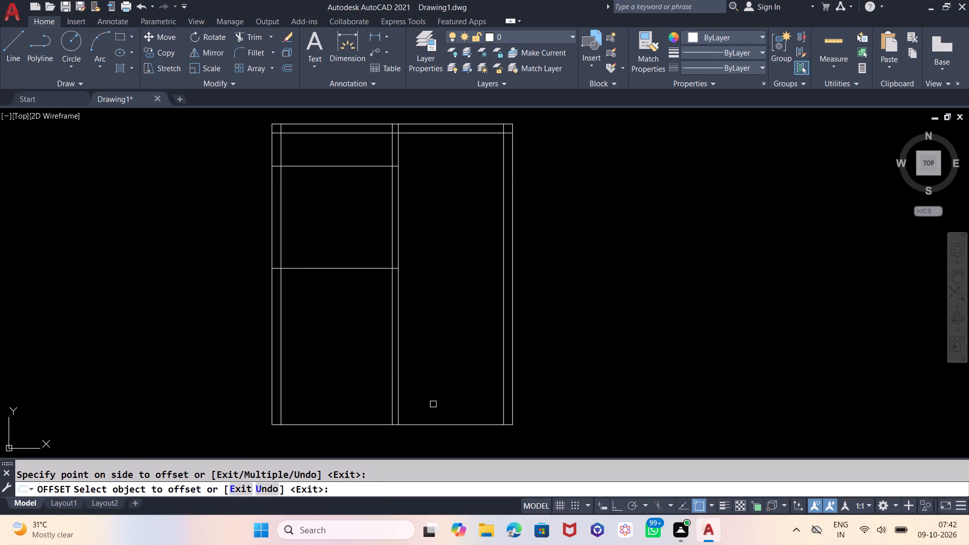
left_click(439, 424)
left_click(438, 374)
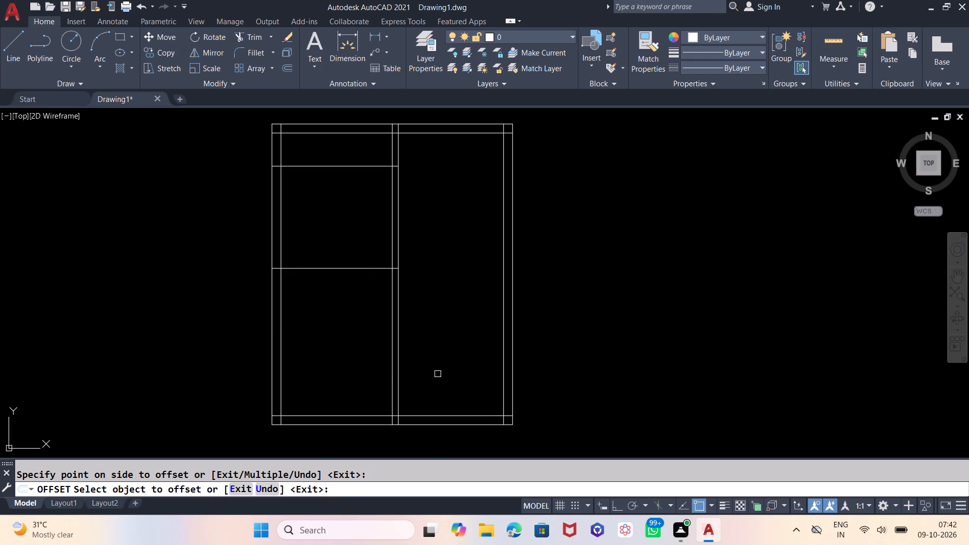
key("Escape")
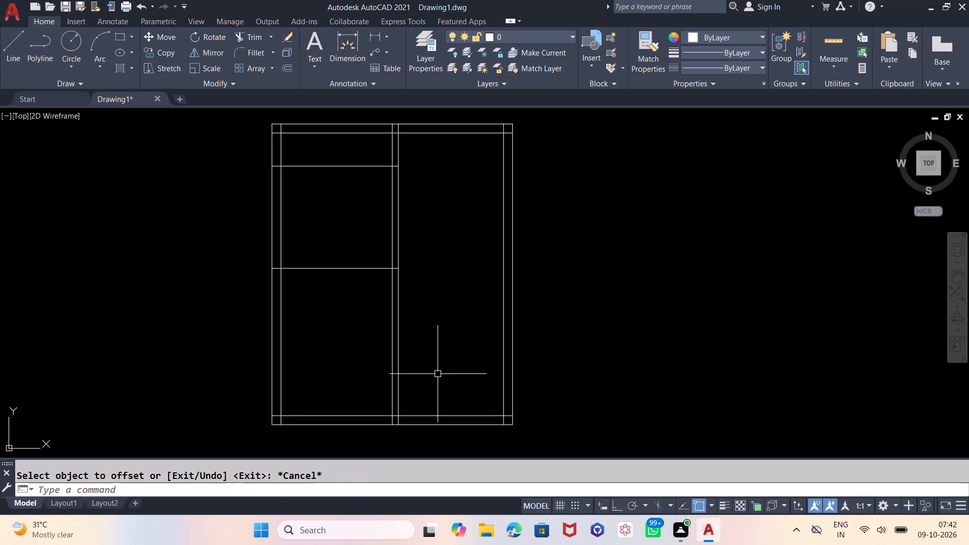
Trim the inner 9" wall lines out of the plan's top-left bay, down to the upper cross line.
type("TR")
key("Return")
key("Return")
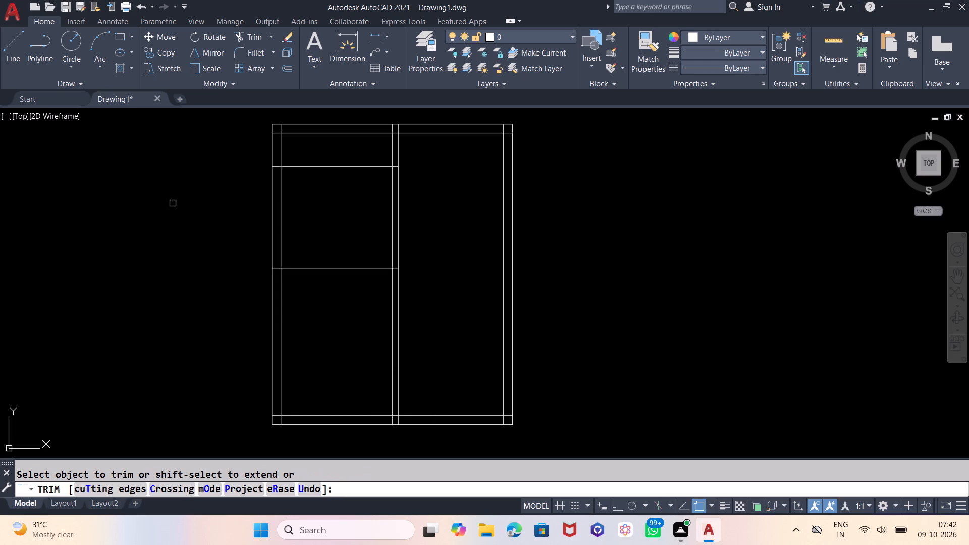
left_click(291, 131)
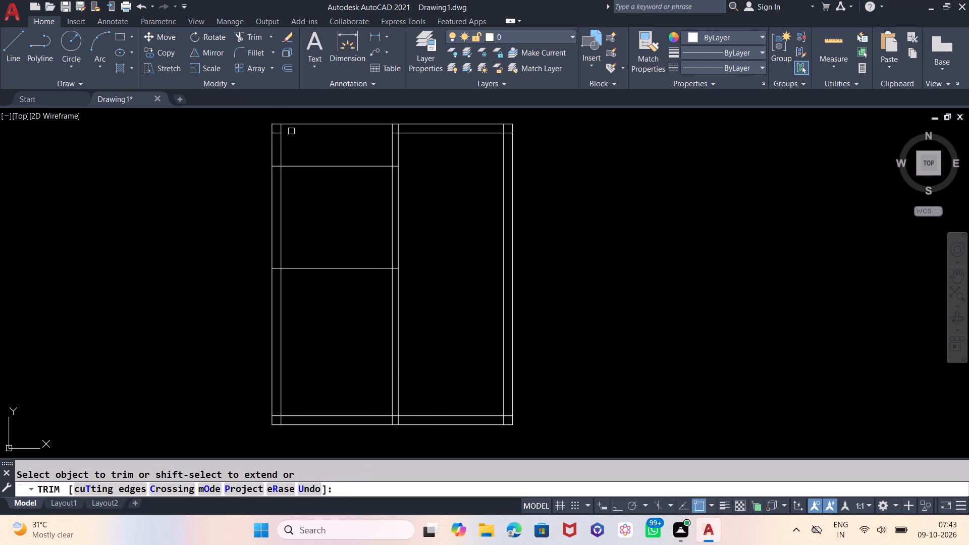
left_click(280, 131)
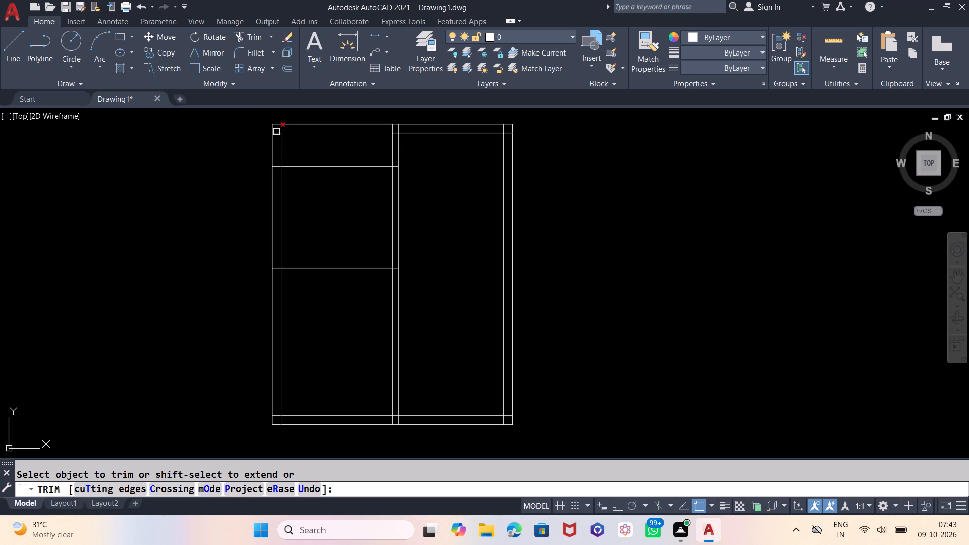
left_click(276, 132)
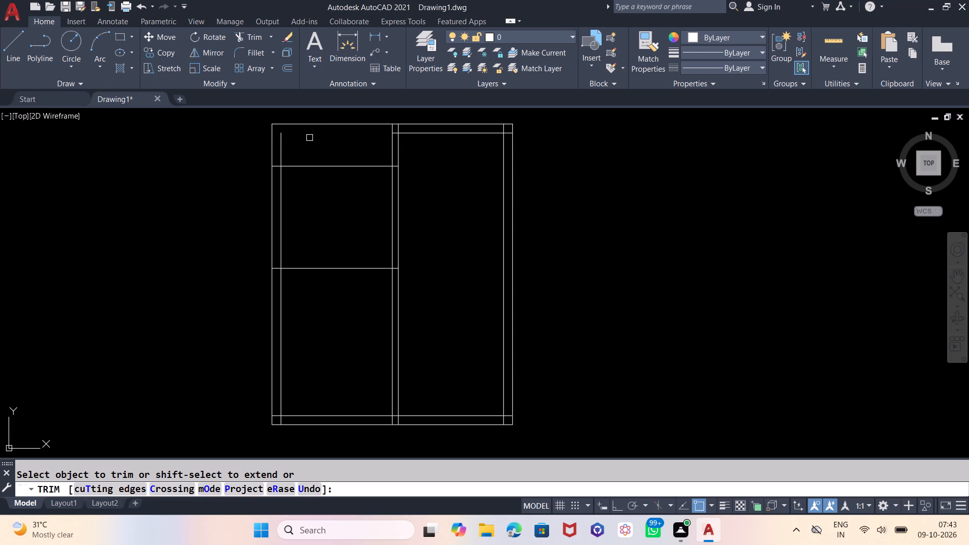
left_click(283, 142)
Trim the overlapping wall line ends at the two bottom corners, the partition's bottom end and the top-right corner.
left_click(280, 420)
left_click(277, 417)
left_click(396, 419)
left_click(391, 420)
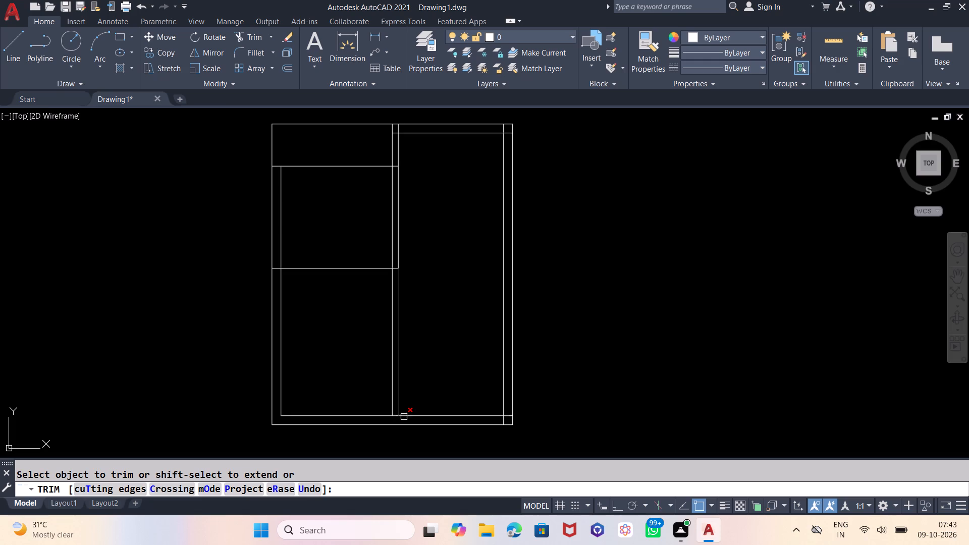
left_click(504, 419)
left_click(508, 416)
left_click(503, 129)
left_click(506, 133)
key("Escape")
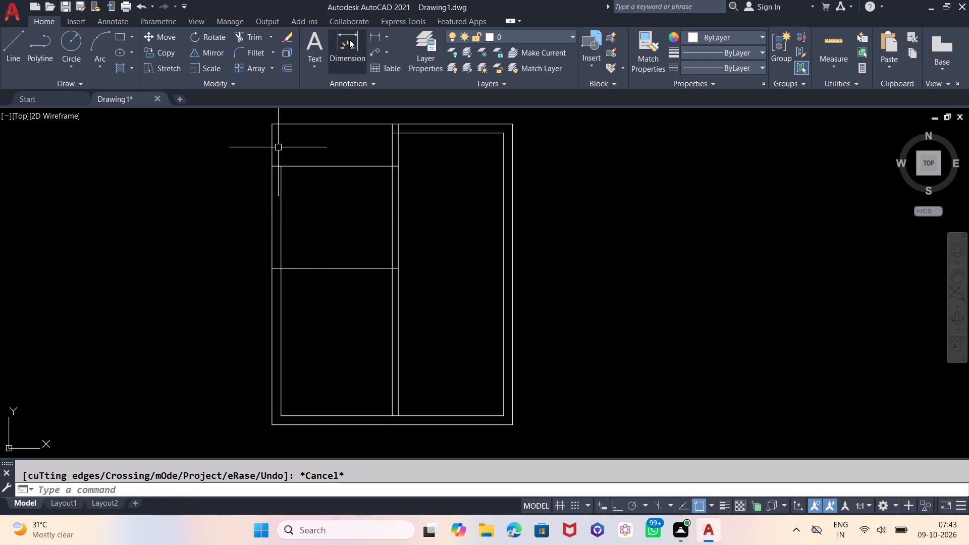
Dimension the clear width between the left inner wall line and the partition's near face, placing it between the two cross lines.
left_click(349, 39)
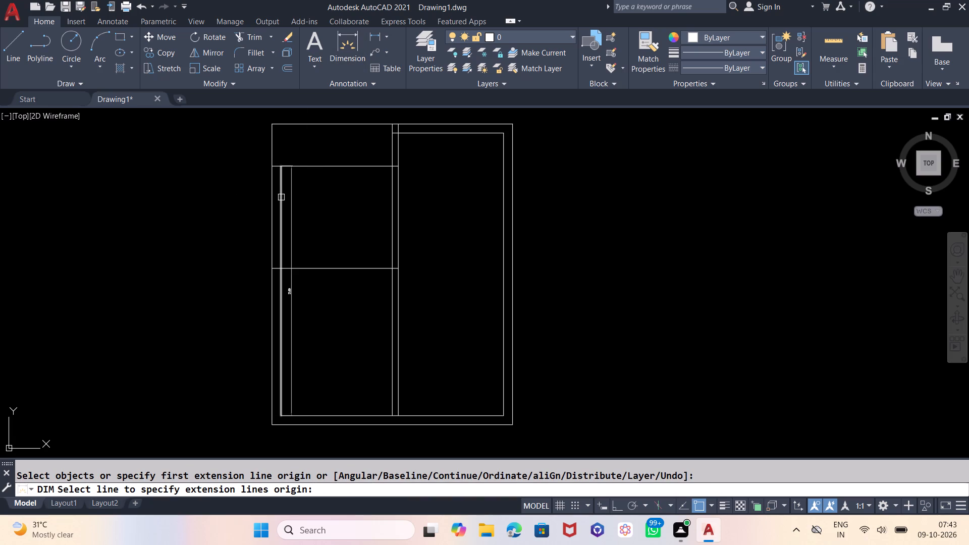
left_click(281, 197)
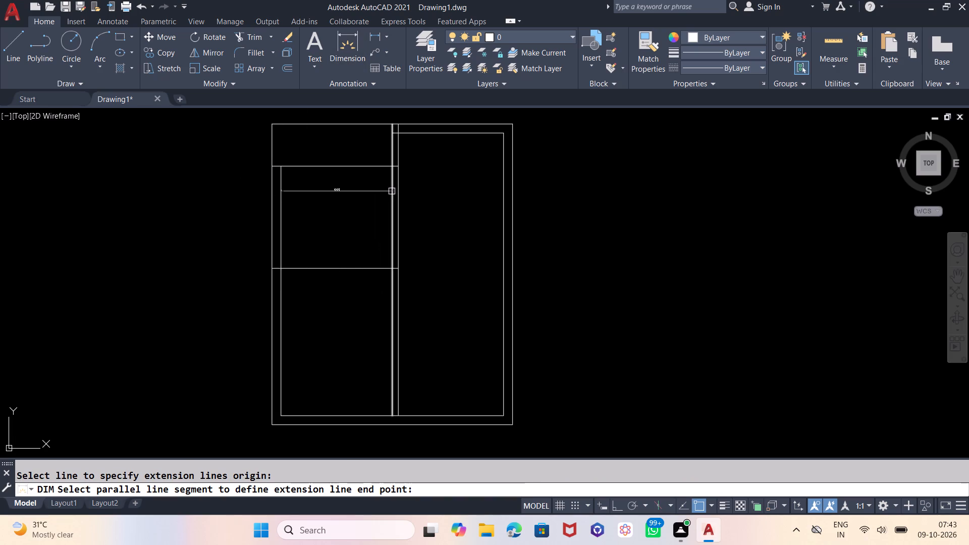
left_click(392, 191)
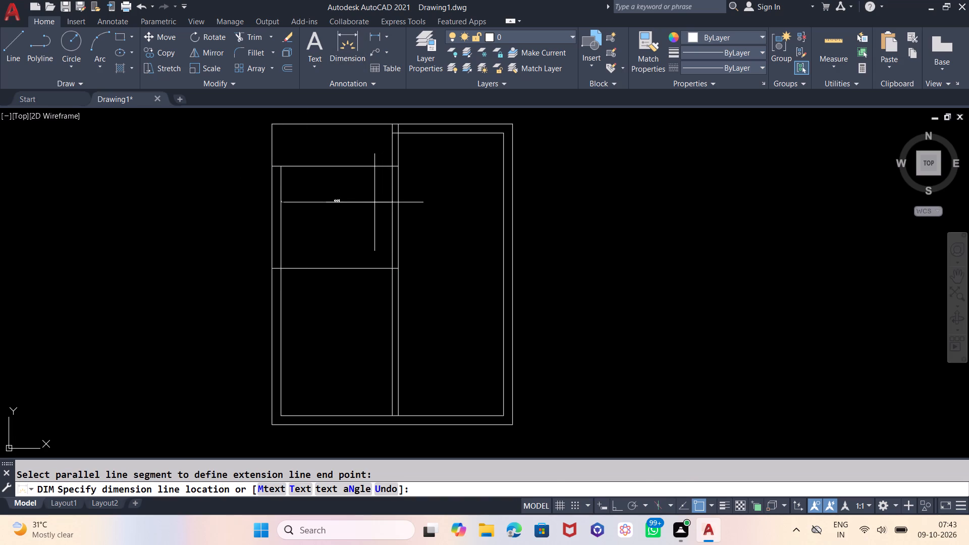
left_click(374, 202)
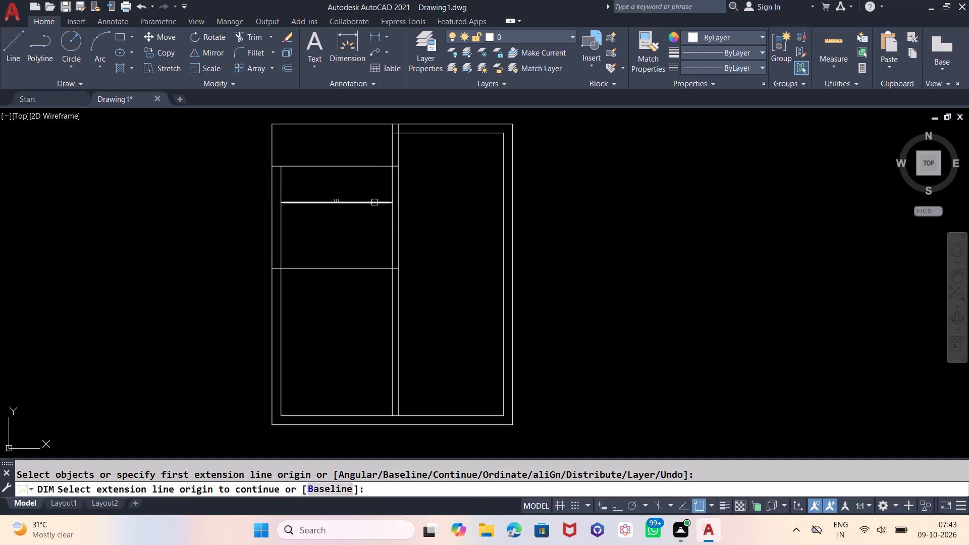
key("d")
key("Return")
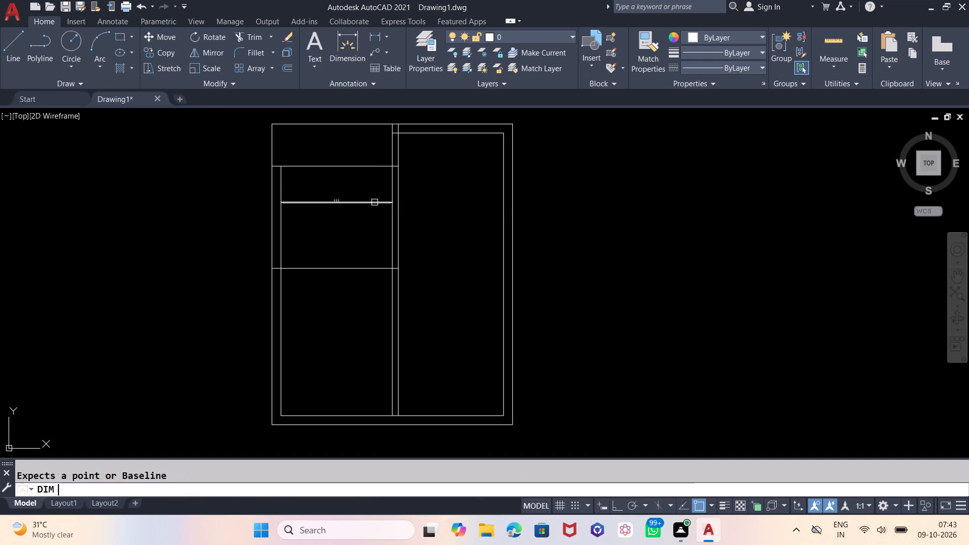
key("Escape")
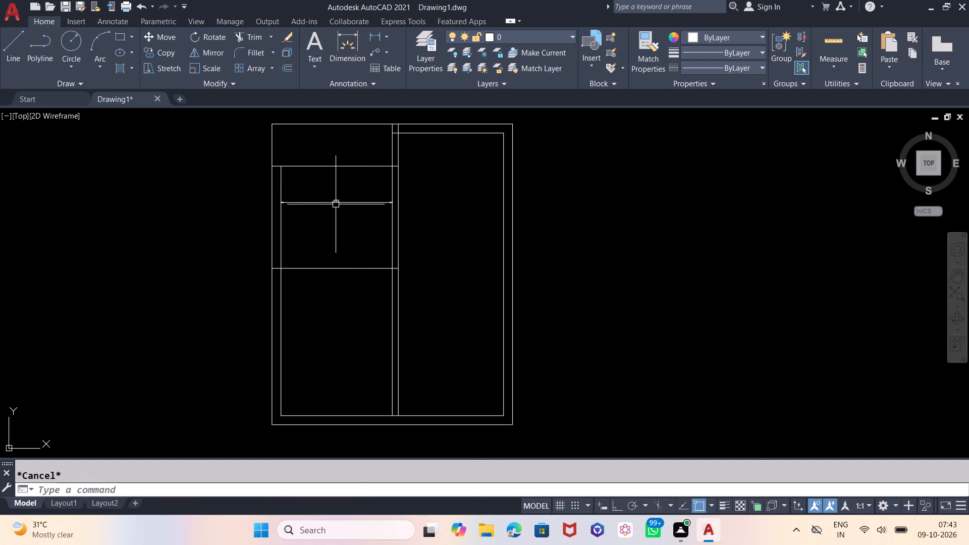
Set the ISO-25 dimension style's primary units to Engineering format with 0'-0.0" precision.
scroll(336, 204, "up", 2)
scroll(336, 207, "down", 2)
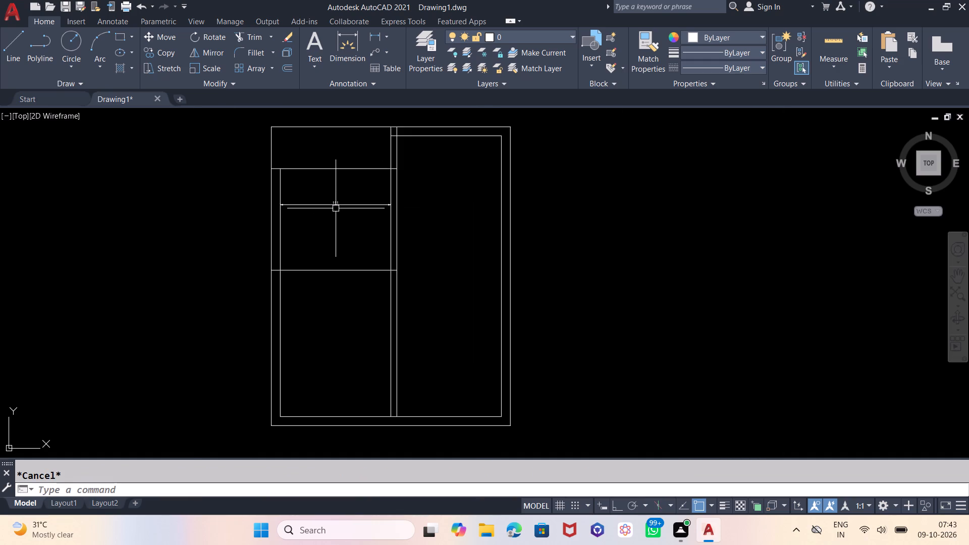
key("d")
key("Return")
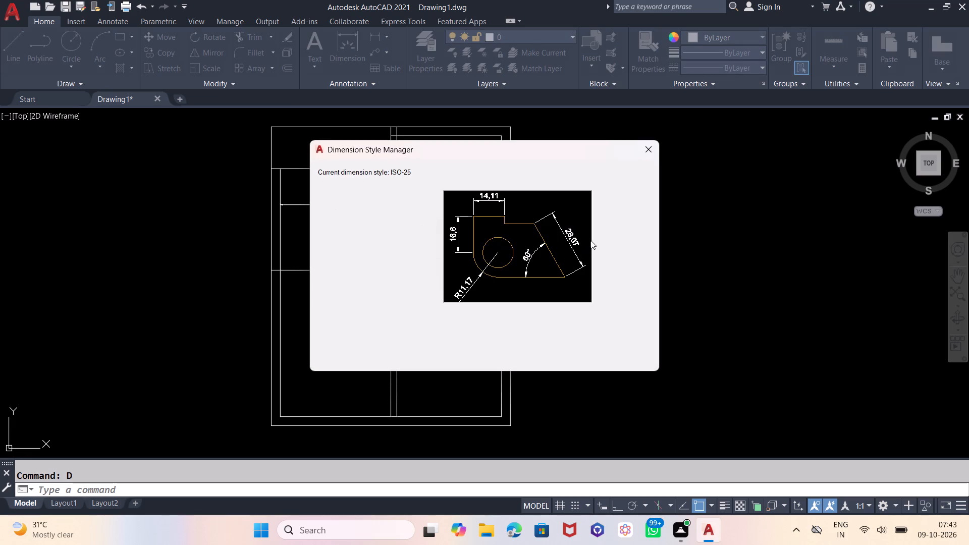
left_click(632, 236)
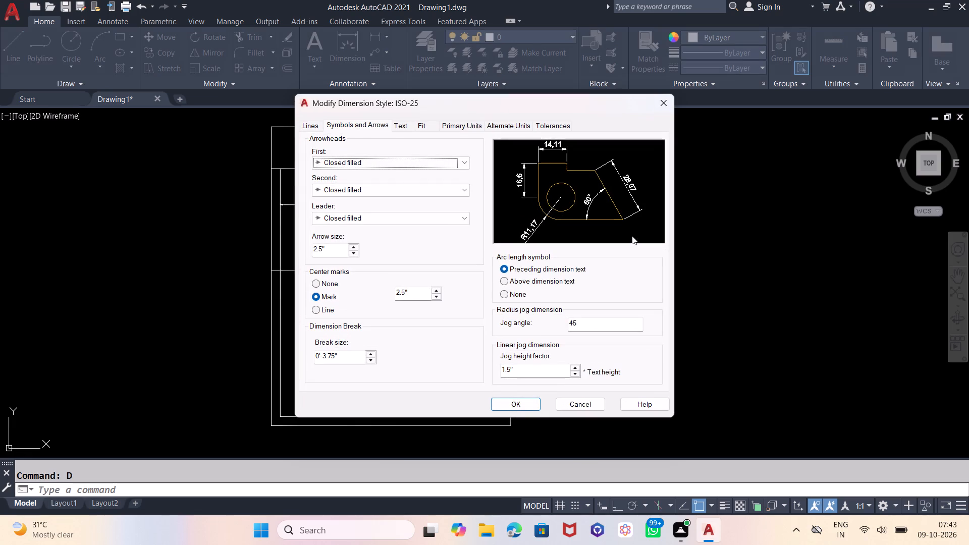
left_click(467, 127)
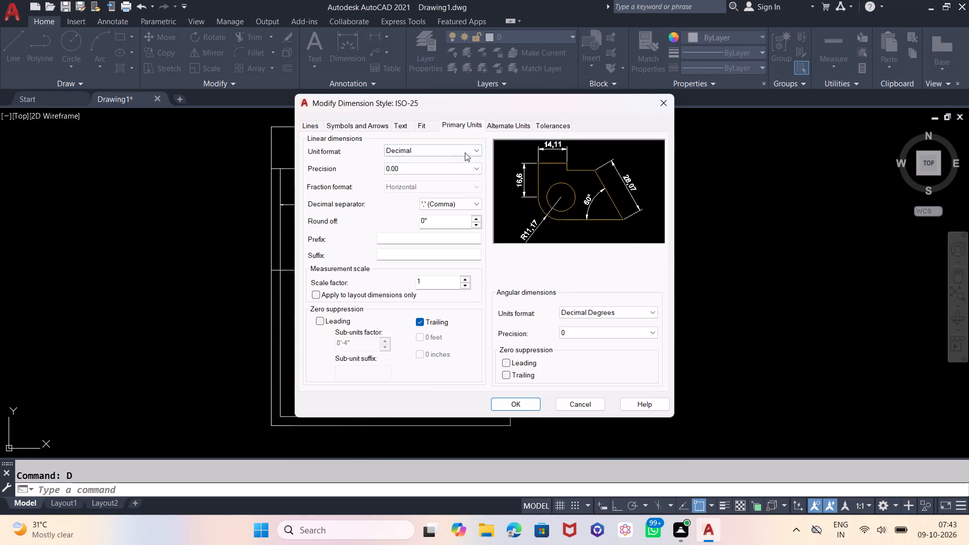
left_click(465, 152)
left_click(432, 176)
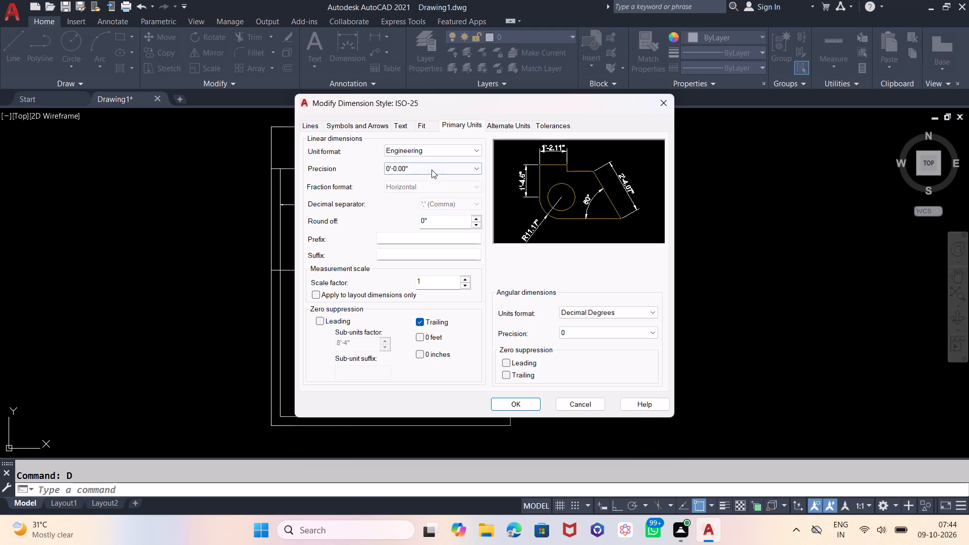
left_click(433, 166)
left_click(426, 186)
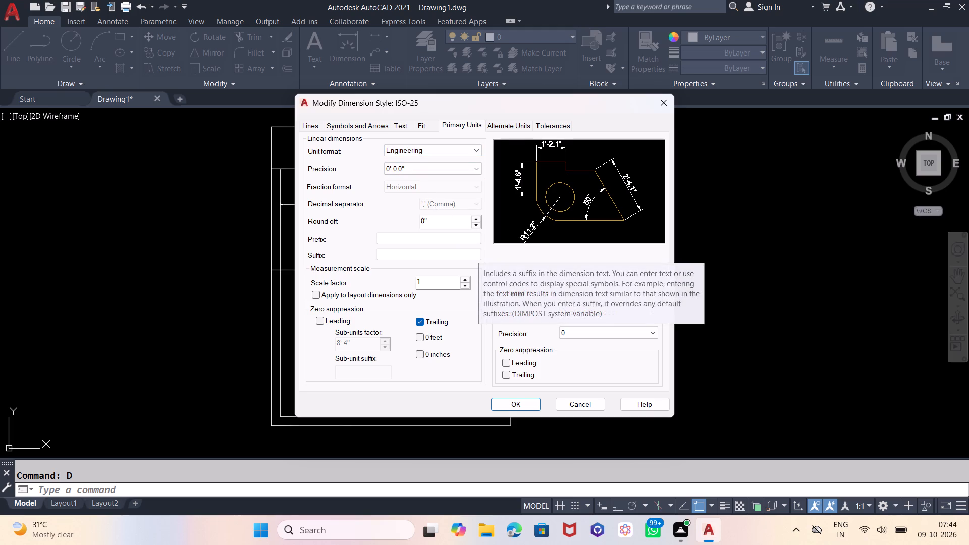
Set the ISO-25 dimension style's text height to 2'.
left_click(403, 123)
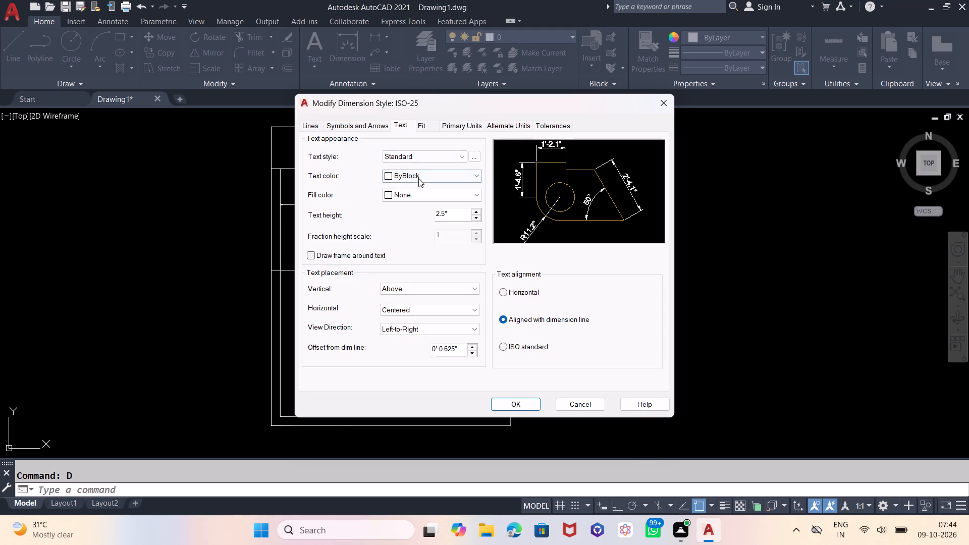
left_click(447, 213)
key("BackSpace")
key("BackSpace")
key("BackSpace")
key("BackSpace")
type("2'")
key("Return")
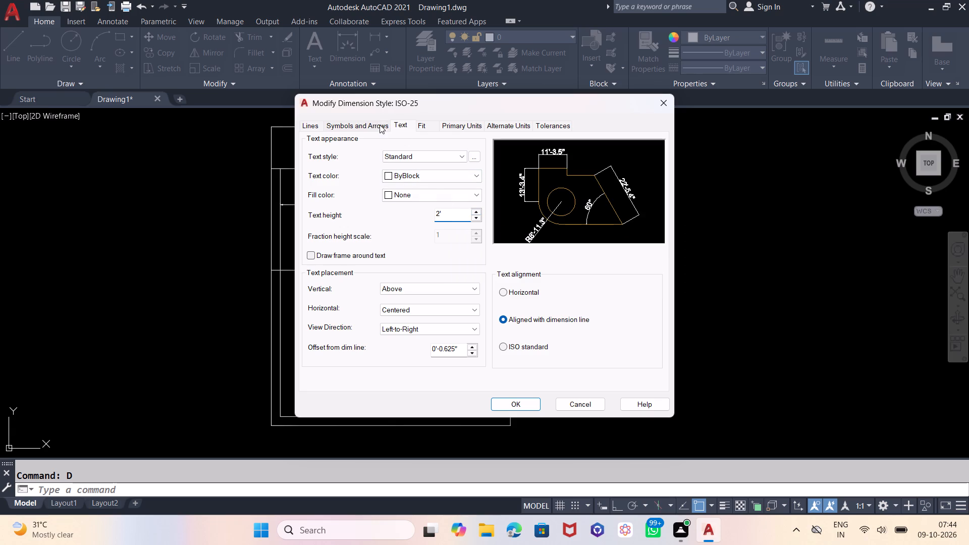
Set the ISO-25 dimension style's arrow size to 2' and make the style current.
left_click(380, 125)
left_click(343, 249)
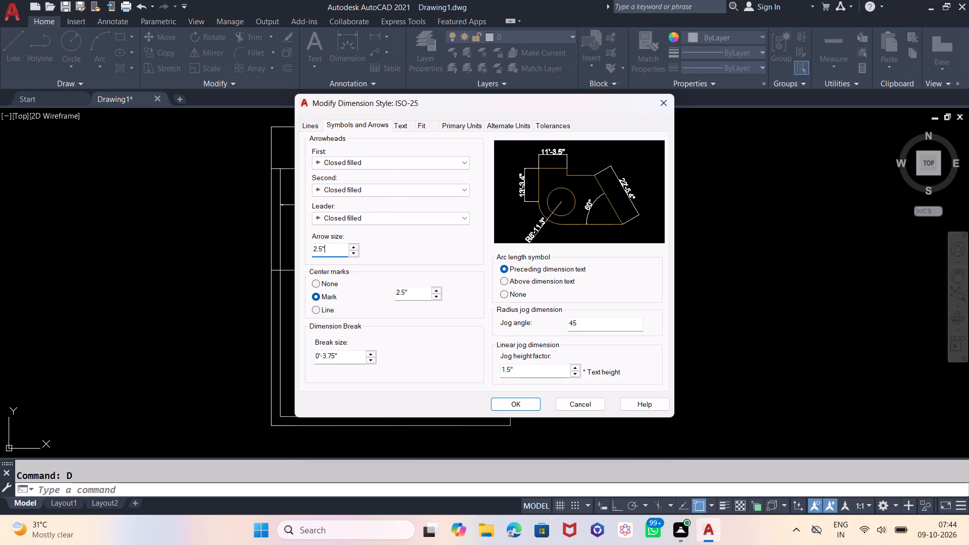
key("BackSpace")
key("BackSpace")
key("BackSpace")
key("BackSpace")
type("2'")
key("Return")
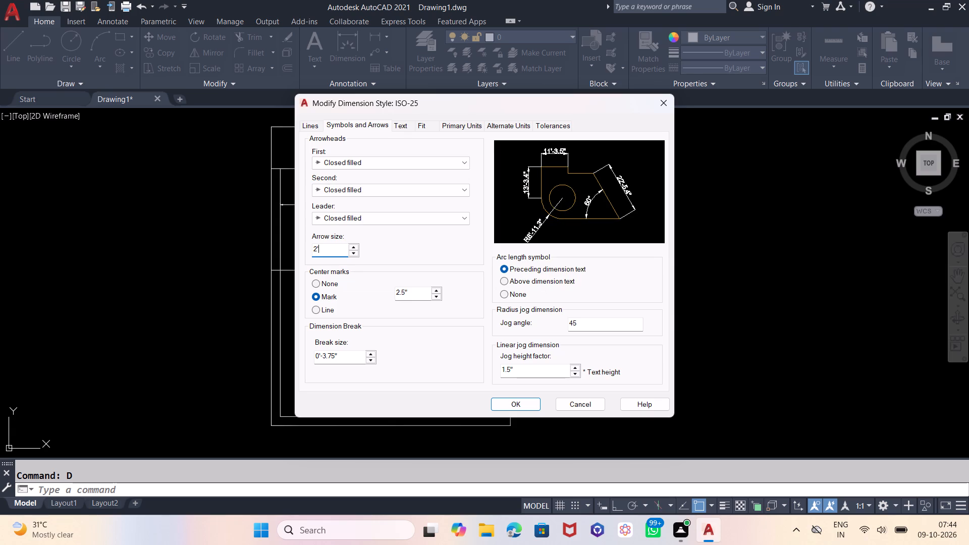
left_click(515, 407)
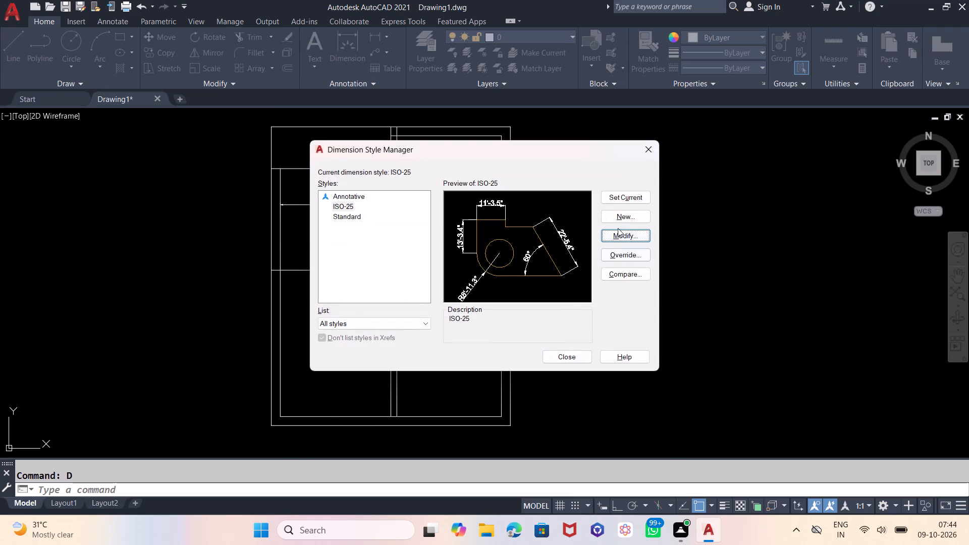
left_click(633, 193)
left_click(570, 355)
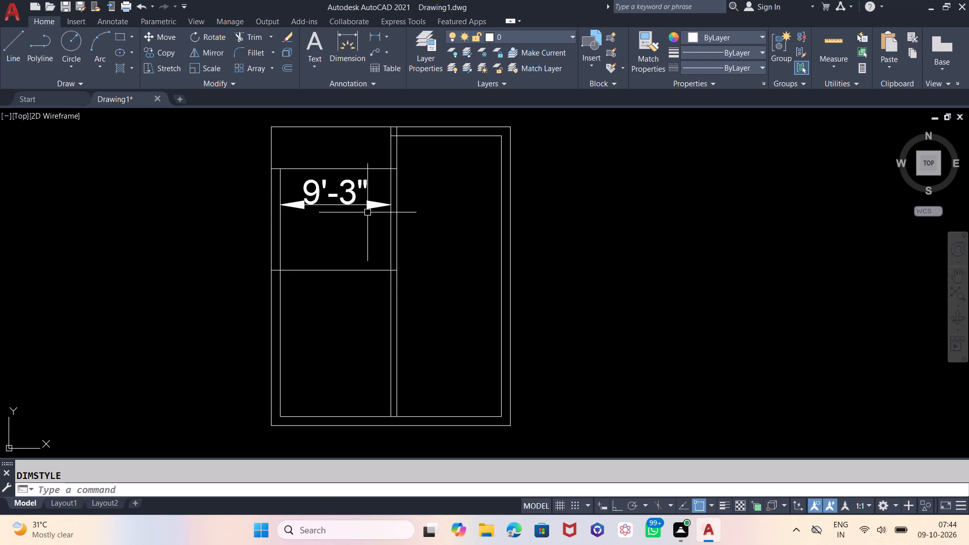
Delete the 9" inner wall line along the plan's left side.
left_click(280, 232)
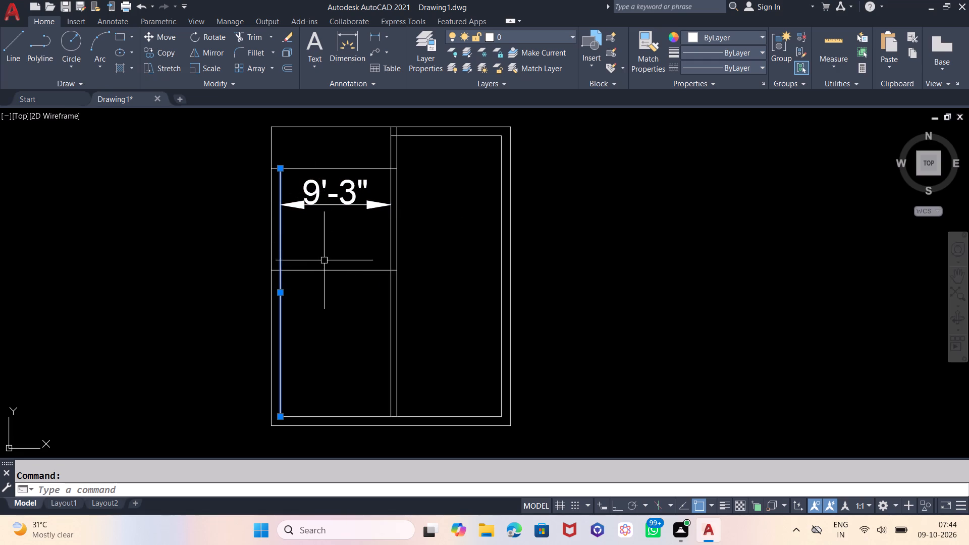
key("Delete")
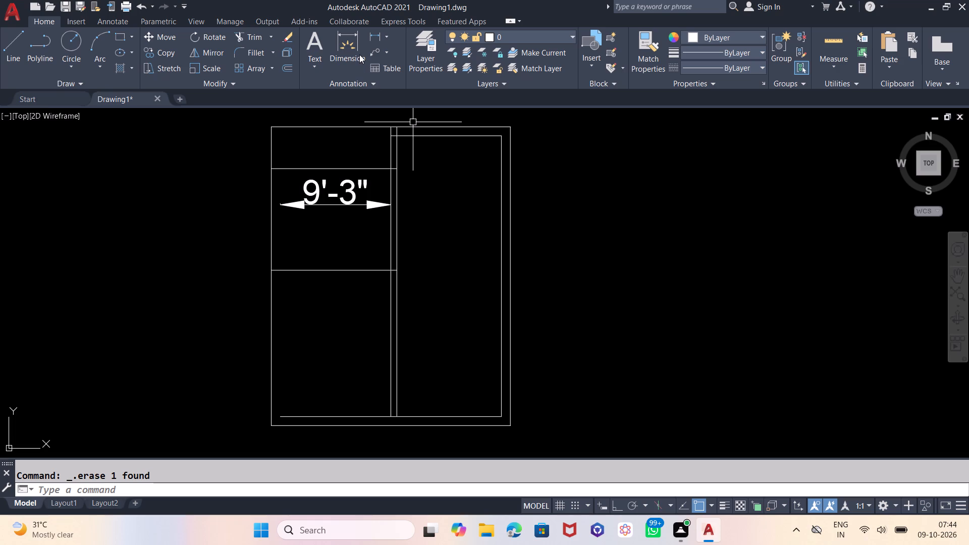
Offset all four outer lines of the plan 6" inward to form thinner exterior walls.
key("o")
key("Return")
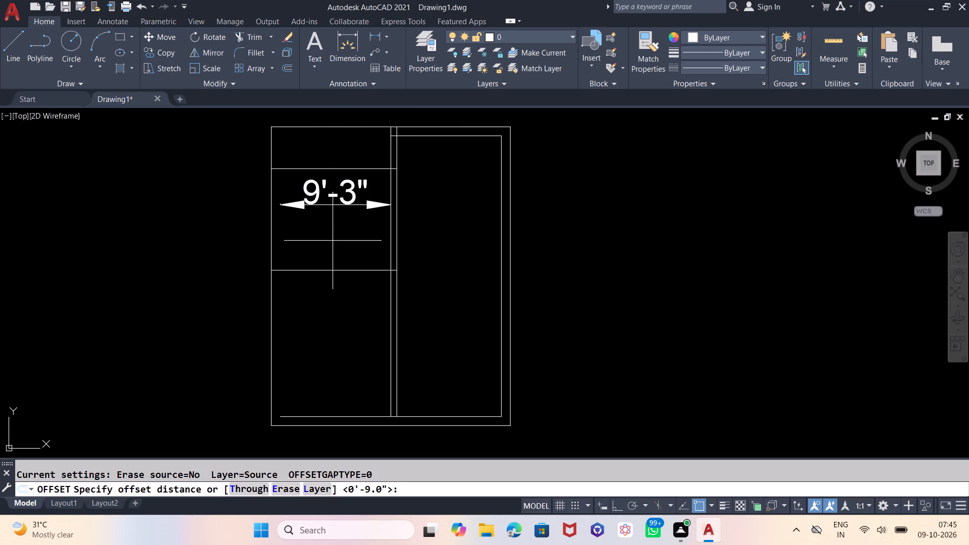
key("6")
key("Return")
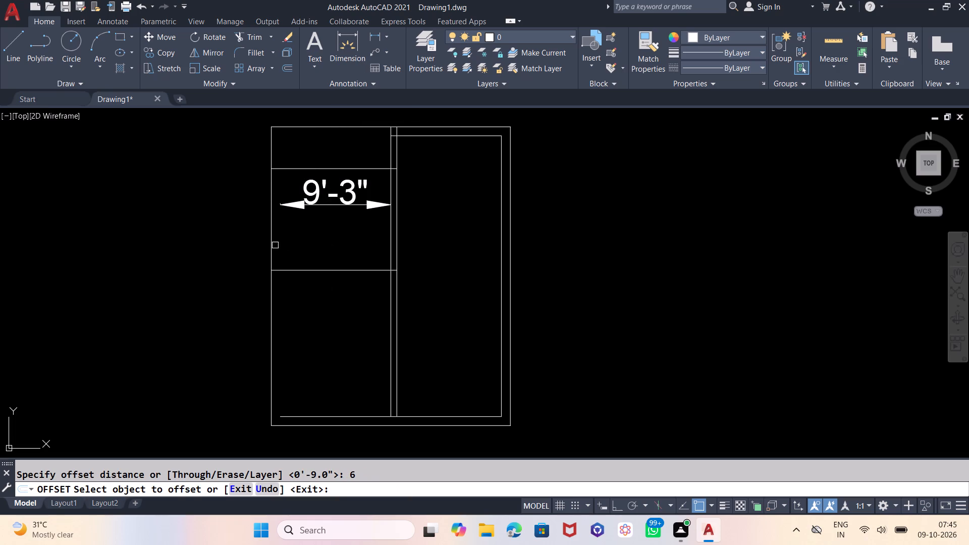
left_click(270, 233)
left_click(310, 232)
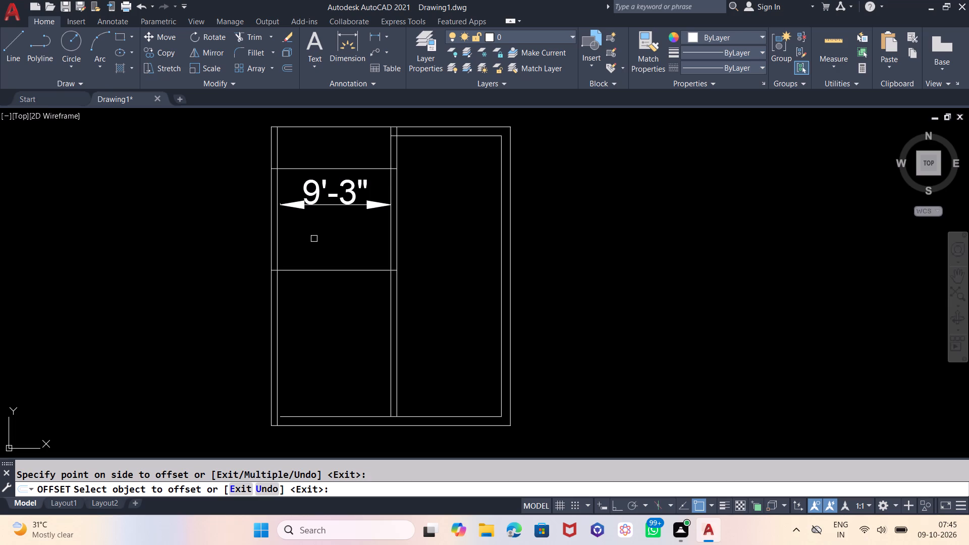
left_click(461, 129)
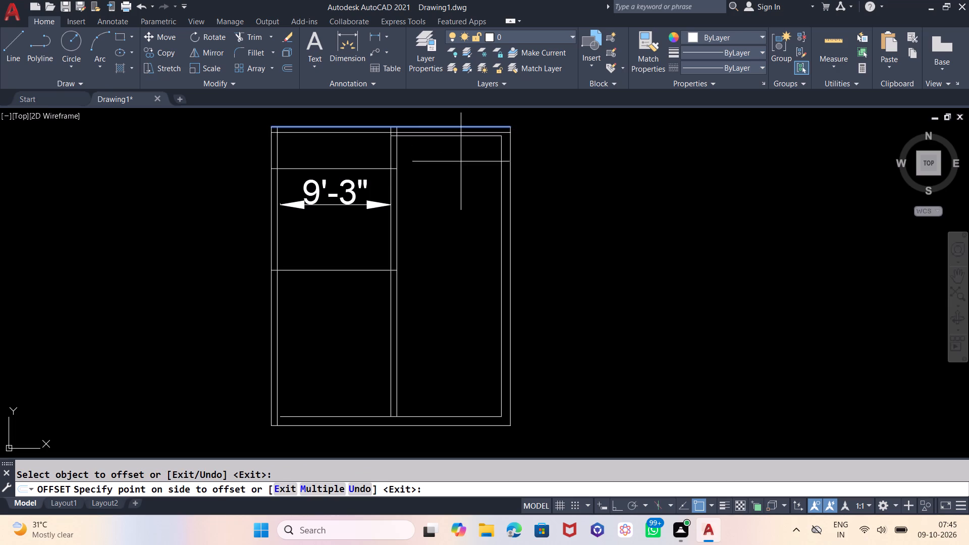
left_click(461, 161)
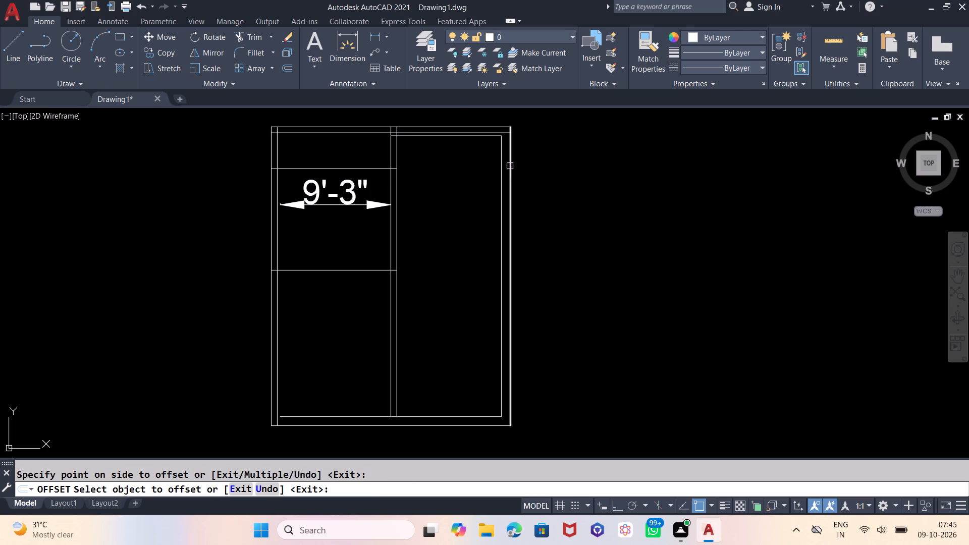
left_click(510, 166)
left_click(482, 172)
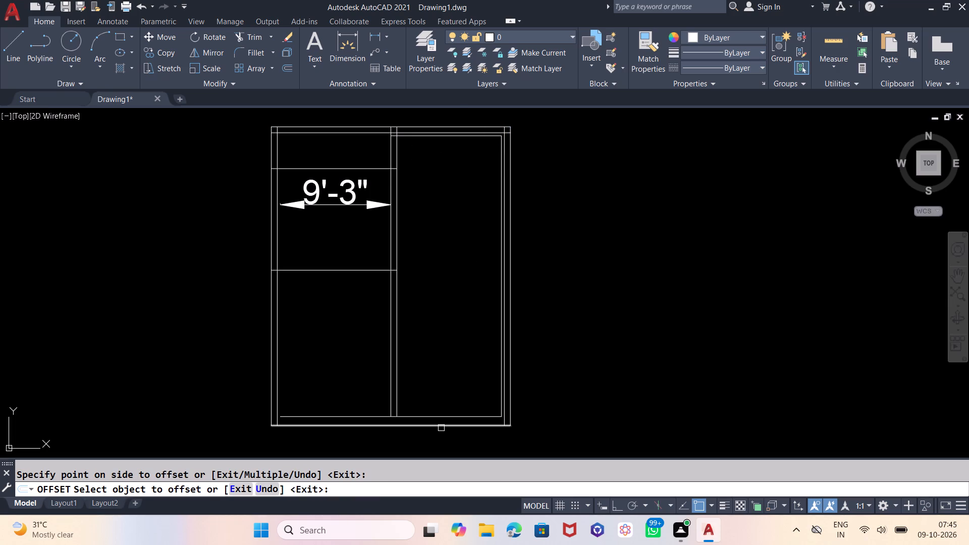
left_click_drag(441, 428, 442, 422)
left_click(448, 354)
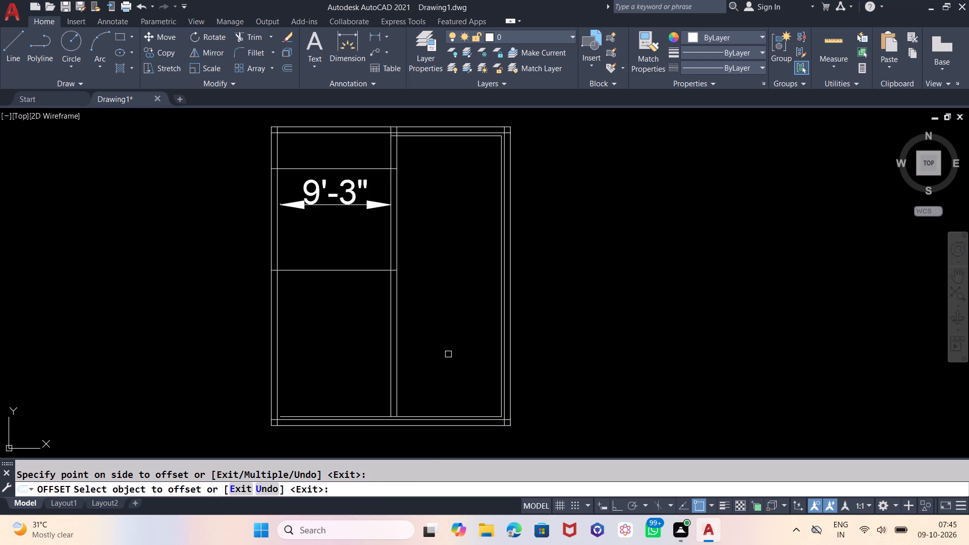
key("Escape")
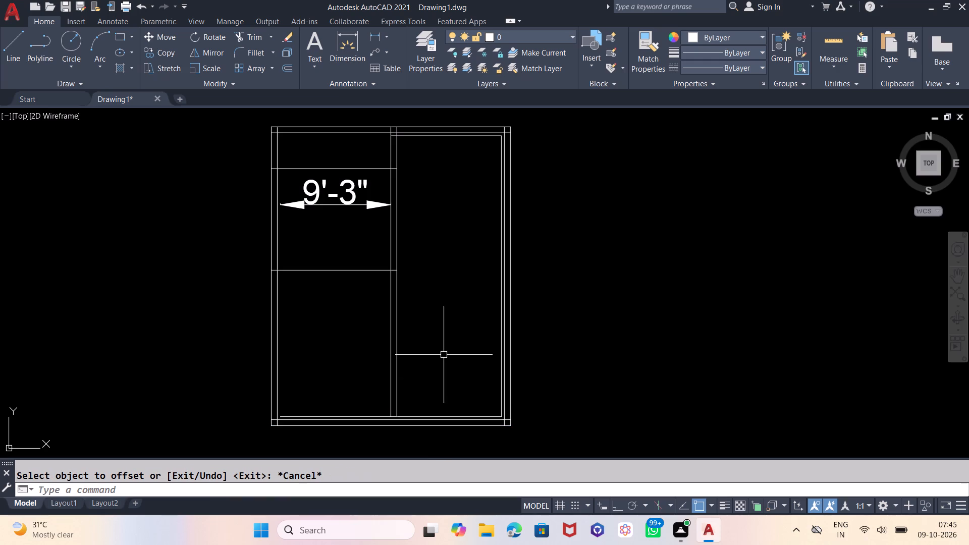
Delete the remaining 9" inner wall lines along the plan's bottom, right and top sides.
left_click(444, 355)
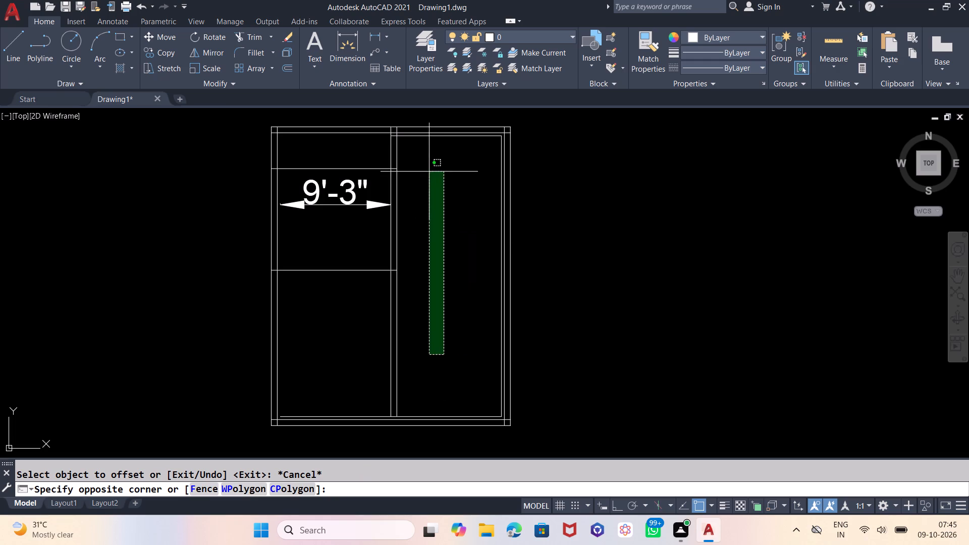
left_click(432, 193)
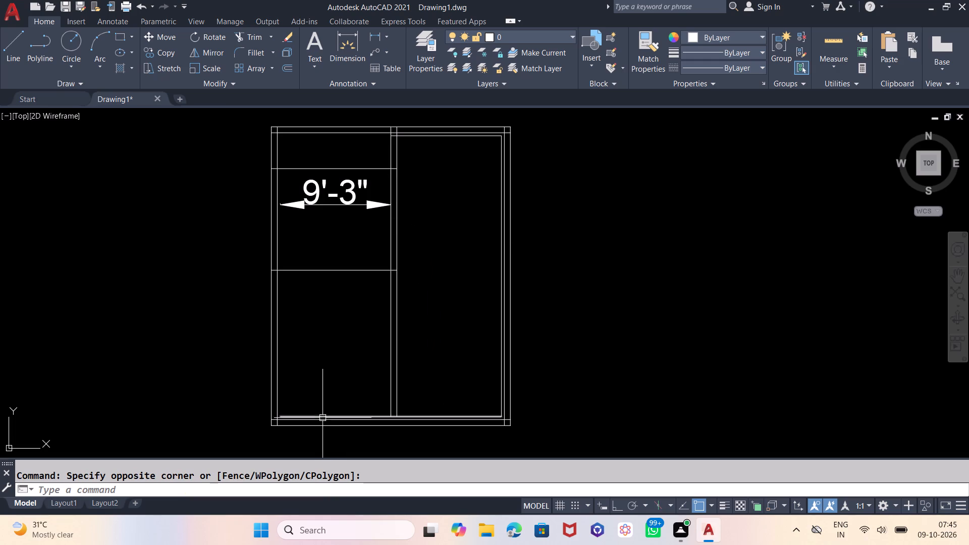
scroll(322, 419, "up", 2)
left_click(319, 414)
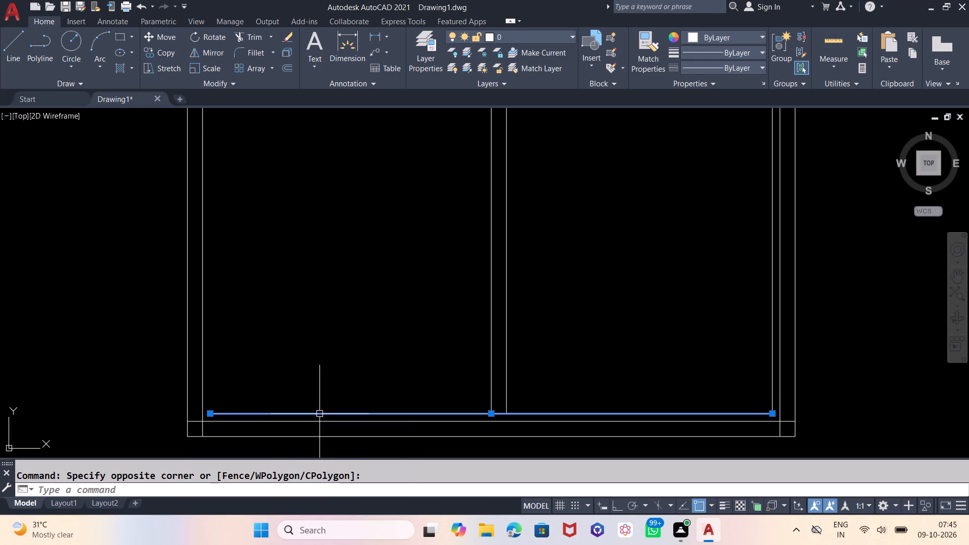
left_click(773, 311)
scroll(789, 397, "down", 2)
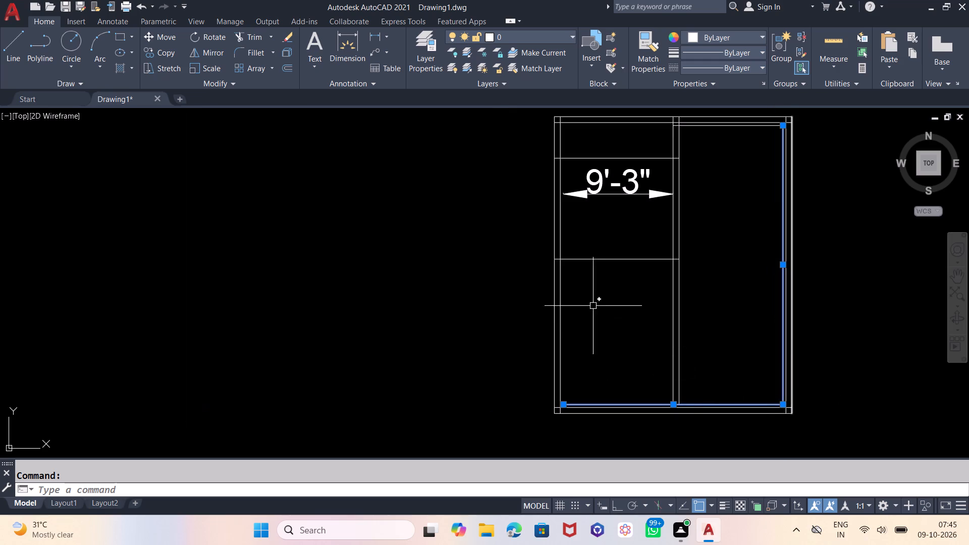
scroll(690, 125, "up", 2)
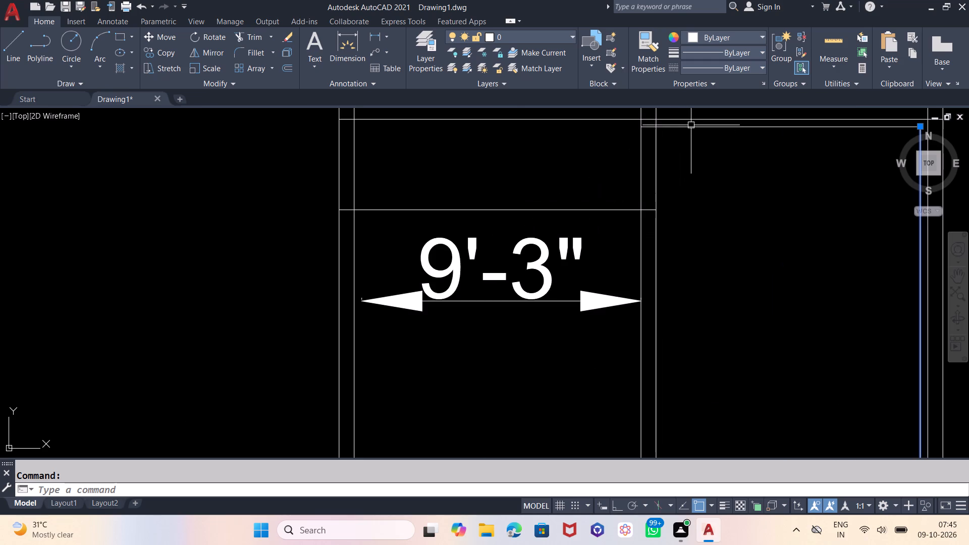
left_click(691, 129)
key("Delete")
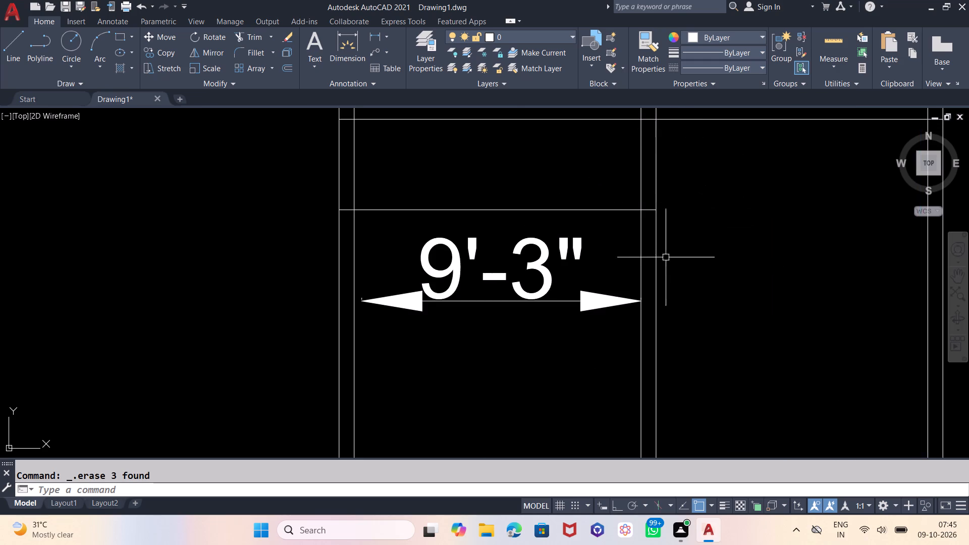
Delete the 9'-3" dimension between the left wall and the vertical partition.
scroll(587, 231, "down", 2)
scroll(570, 174, "down", 1)
scroll(576, 296, "up", 1)
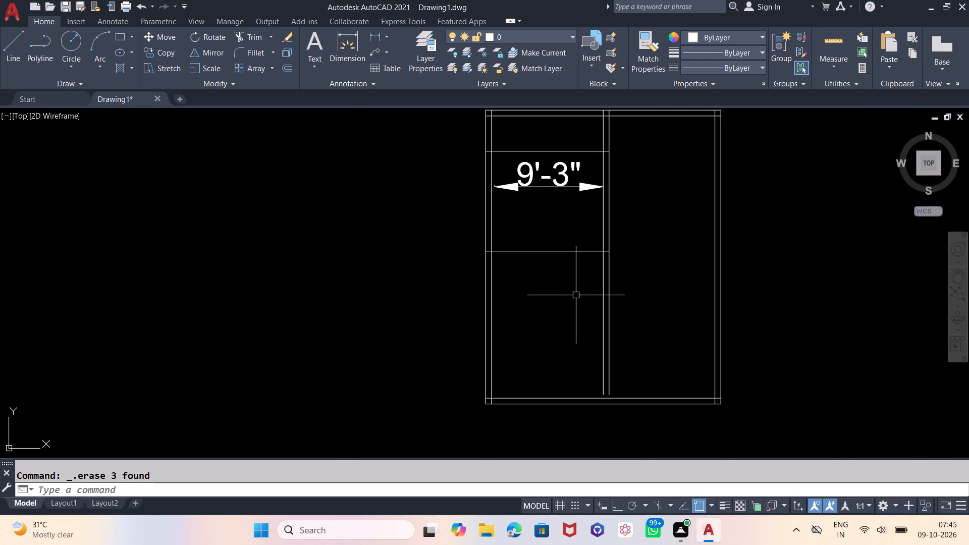
left_click(544, 168)
left_click(559, 208)
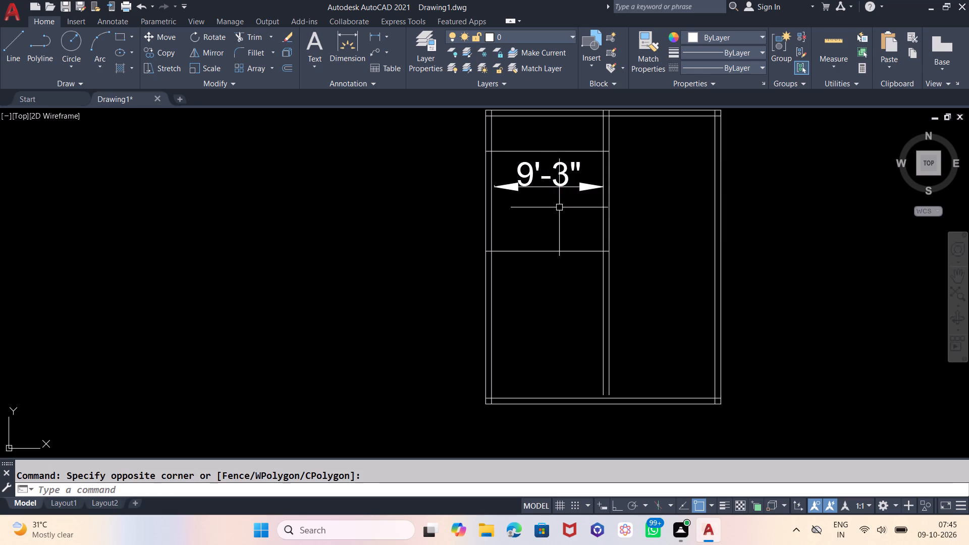
left_click(563, 171)
key("Delete")
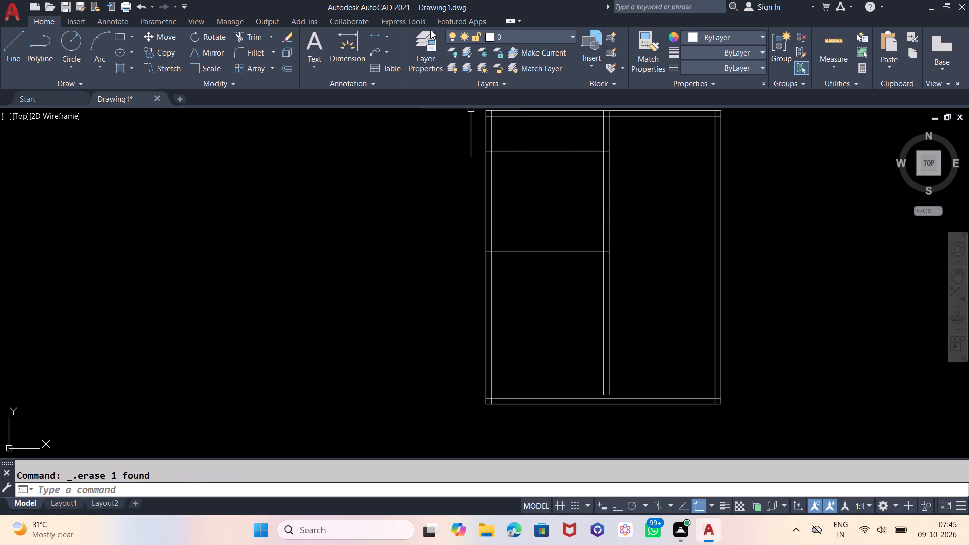
Check the clear width between the left wall and the partition and the spacing of the two cross lines with trial dimensions.
left_click(353, 45)
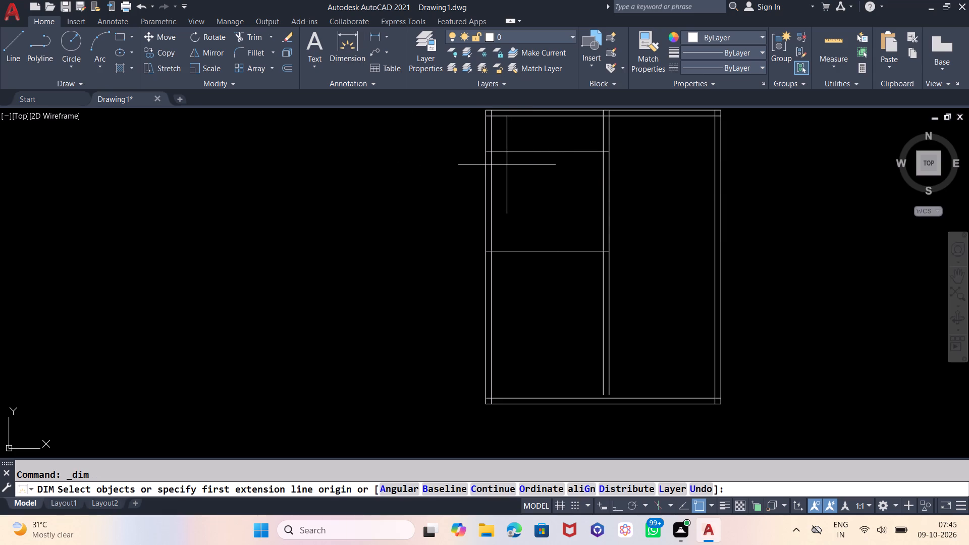
left_click(492, 173)
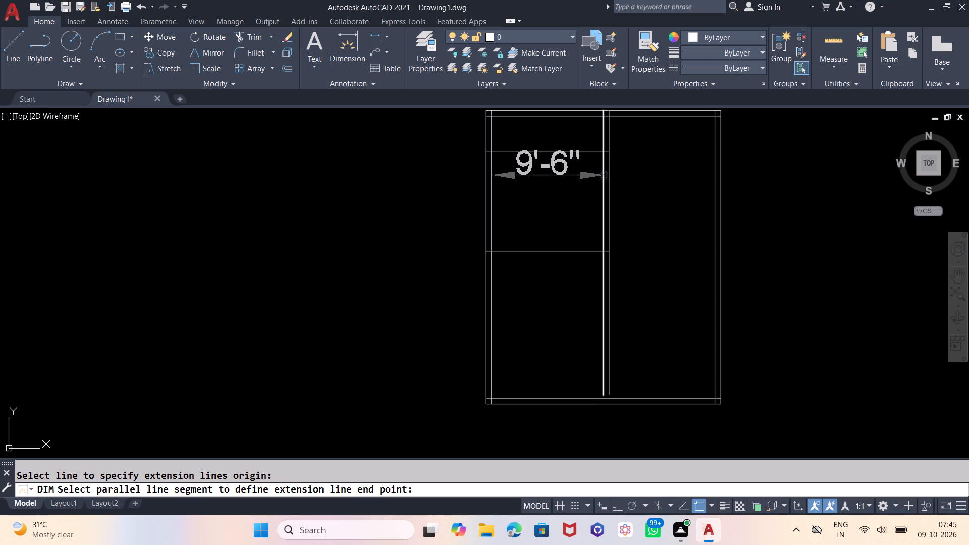
key("Escape")
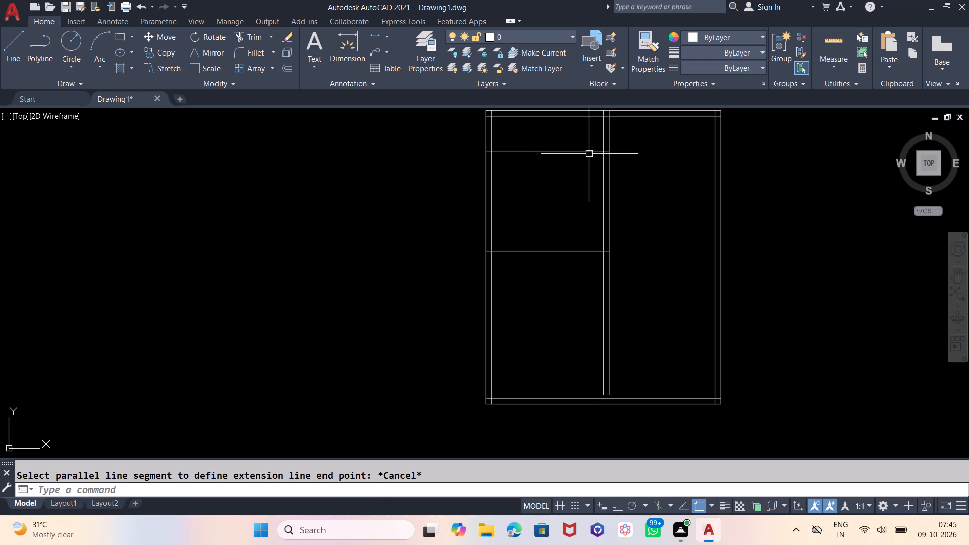
key("d")
key("Return")
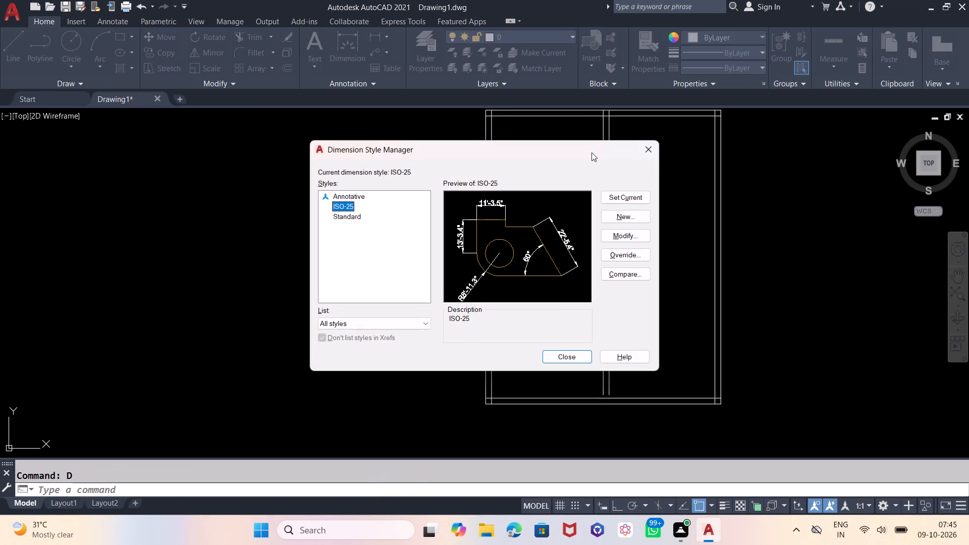
left_click(644, 149)
left_click(353, 40)
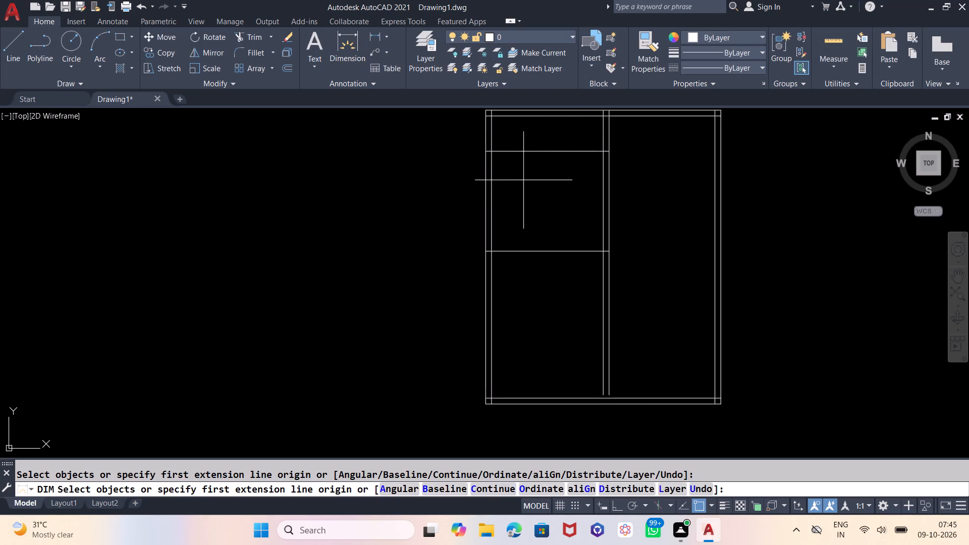
left_click(569, 151)
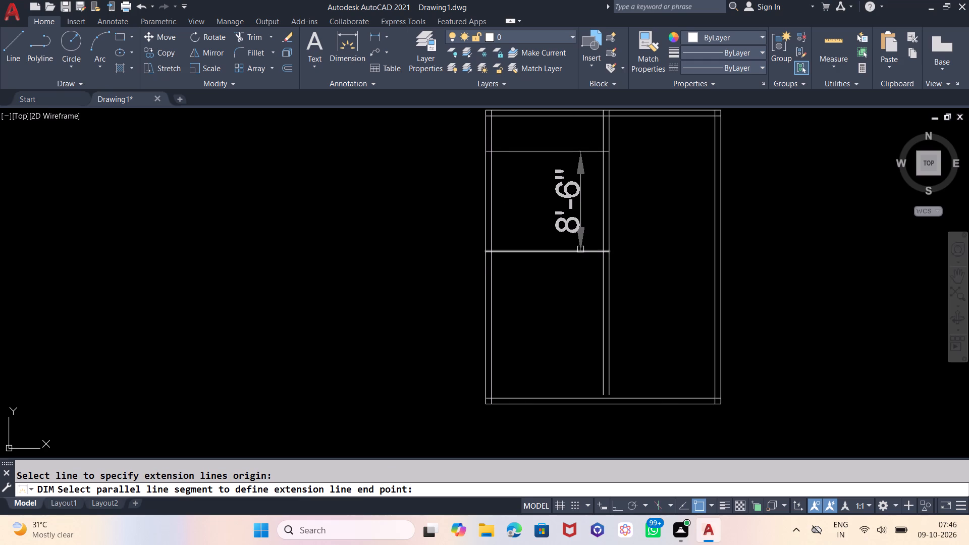
key("Escape")
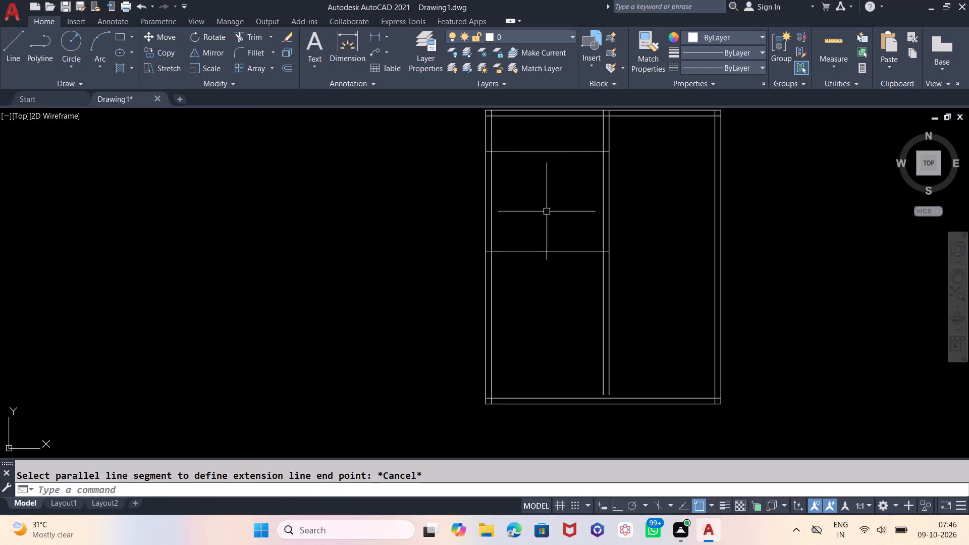
left_click(342, 31)
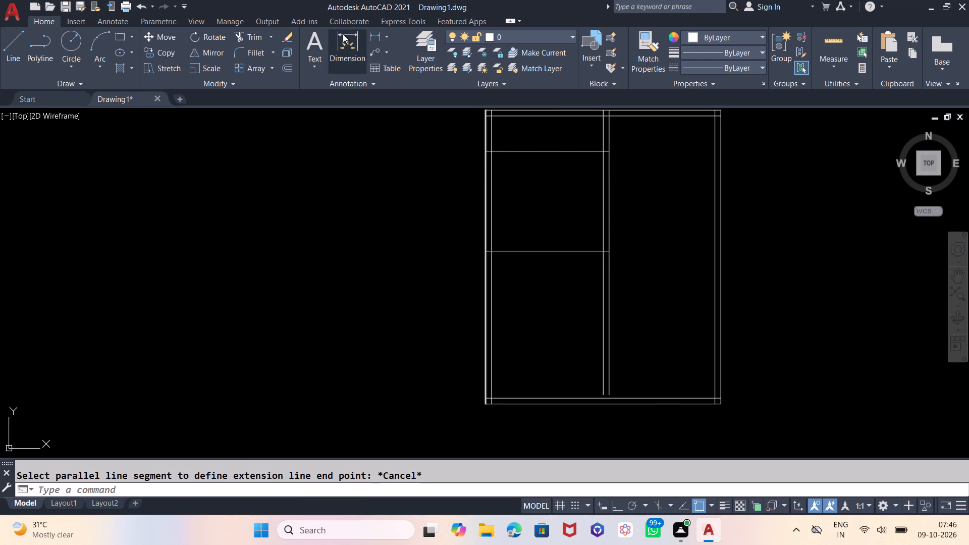
left_click(491, 134)
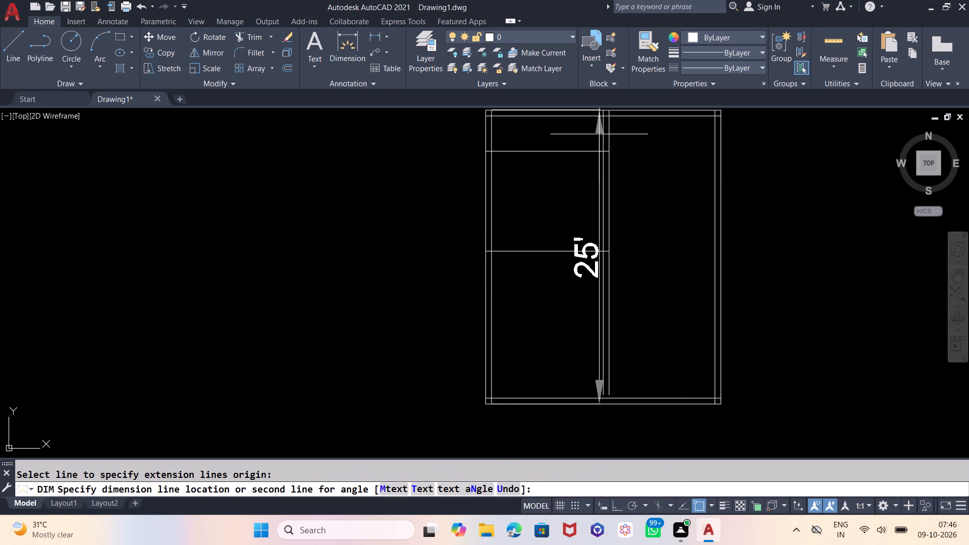
key("Escape")
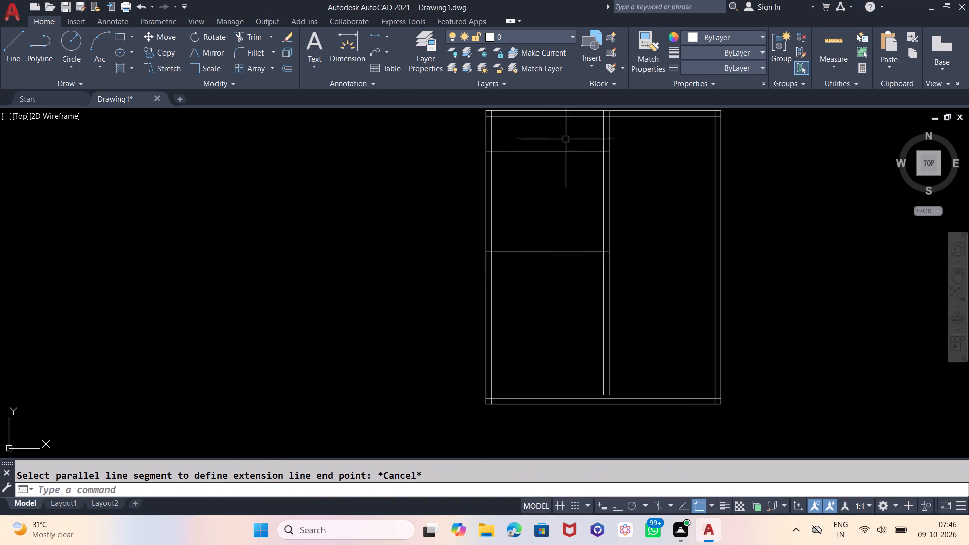
Trim the inner wall lines and their corner stubs from the compartment above the upper cross line, left of the partition.
key("t")
key("r")
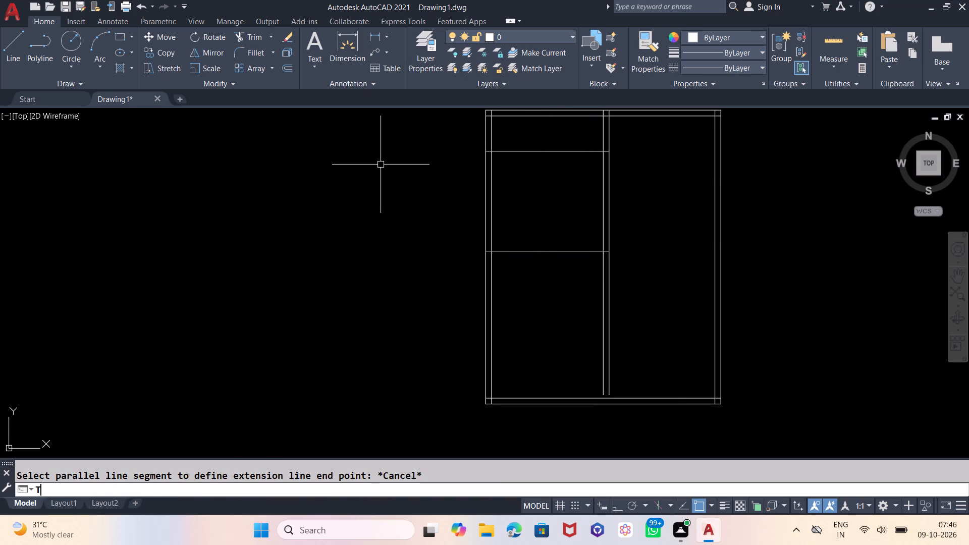
key("Return")
key("Return")
left_click(548, 118)
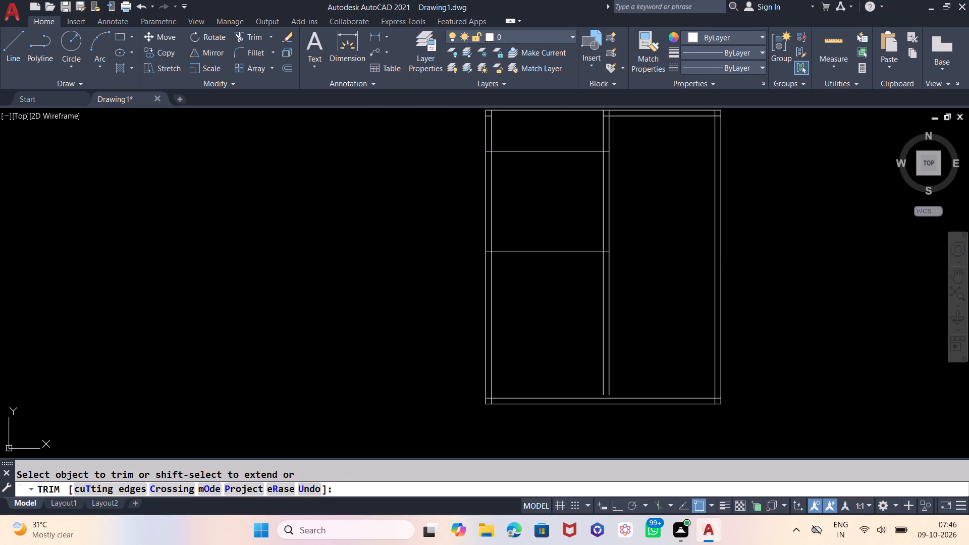
left_click(491, 121)
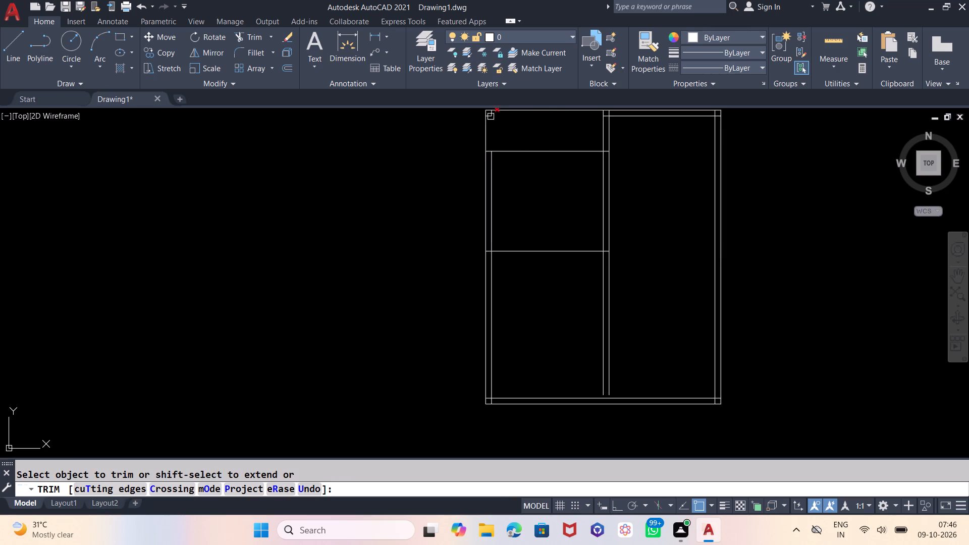
left_click(491, 117)
left_click(491, 117)
left_click(491, 117)
scroll(403, 363, "down", 1)
scroll(582, 359, "up", 1)
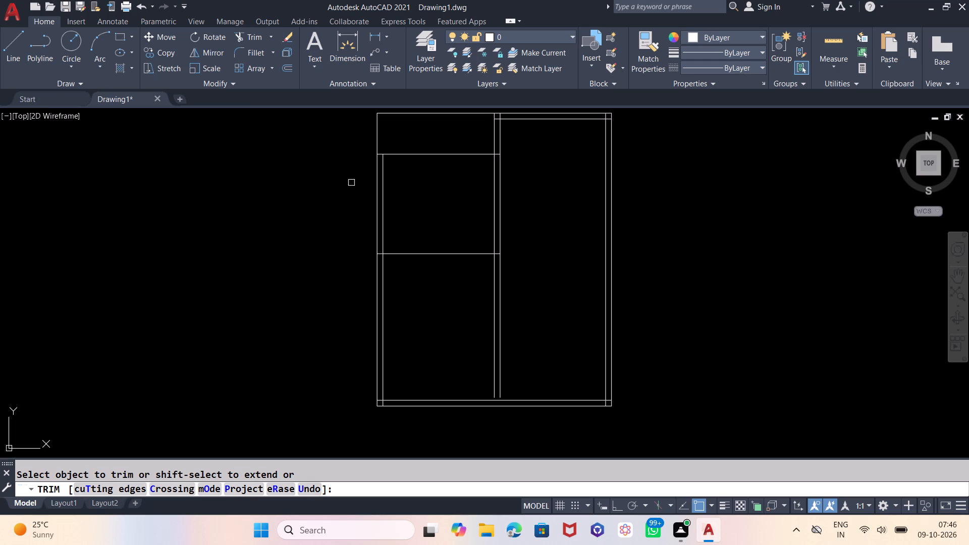
key("Escape")
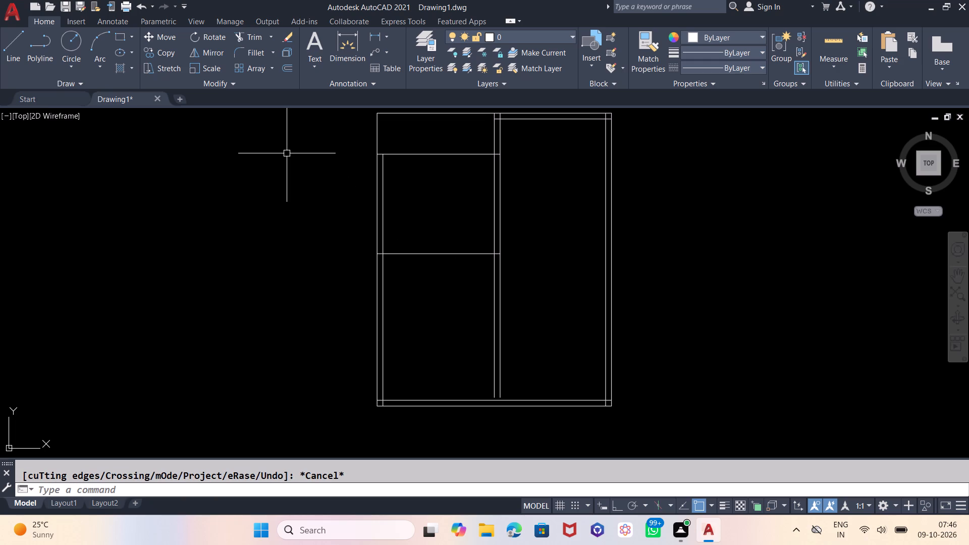
Offset both horizontal cross lines 4" downward to form two cross walls.
key("o")
key("Return")
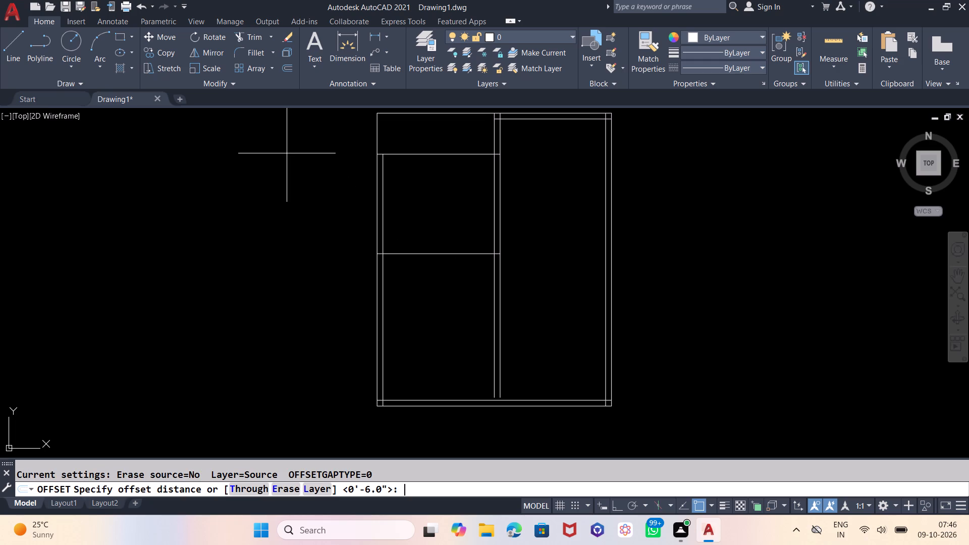
key("4")
key("Return")
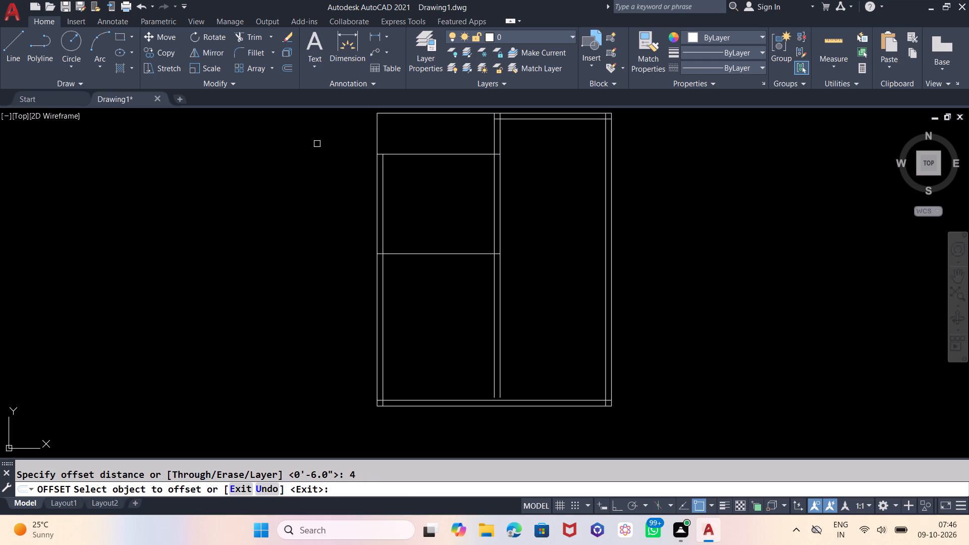
left_click(409, 155)
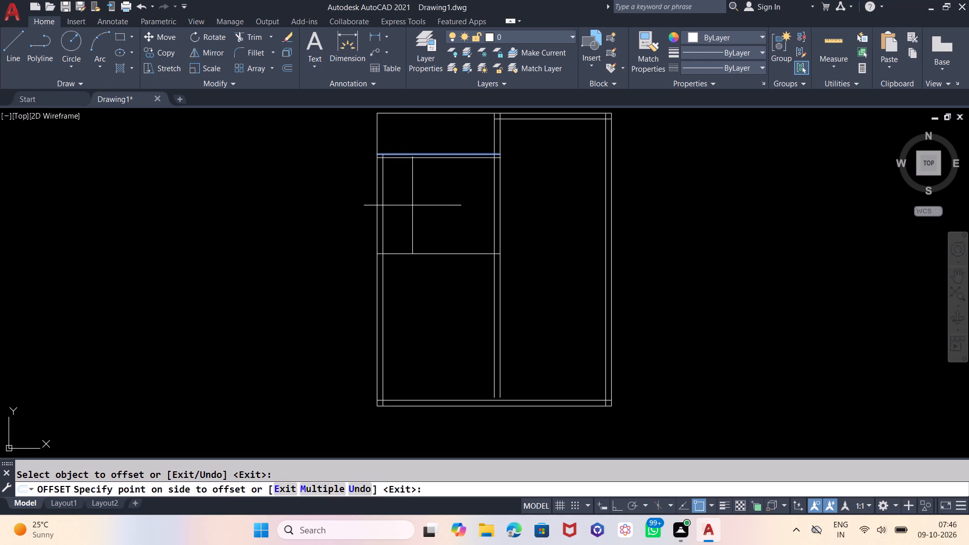
left_click(412, 205)
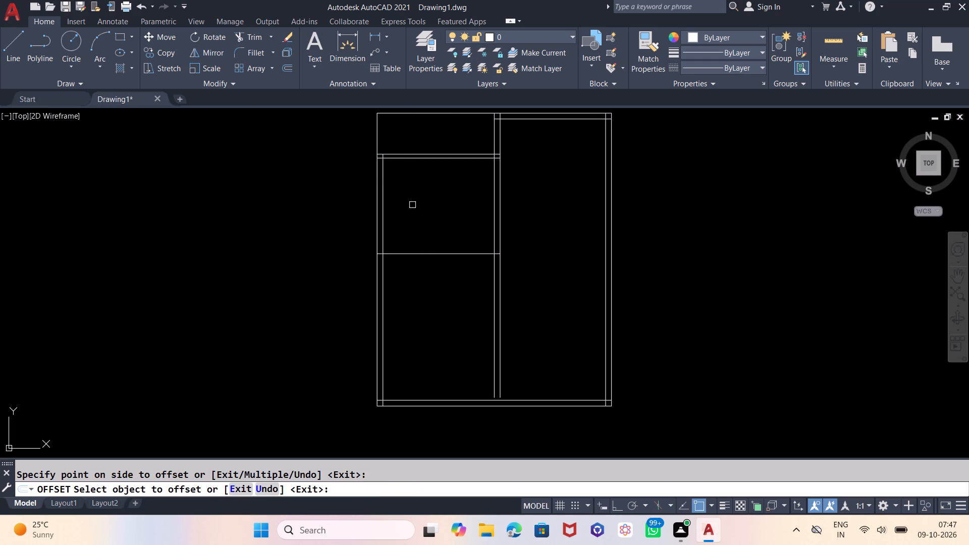
left_click(427, 255)
left_click(424, 326)
key("Escape")
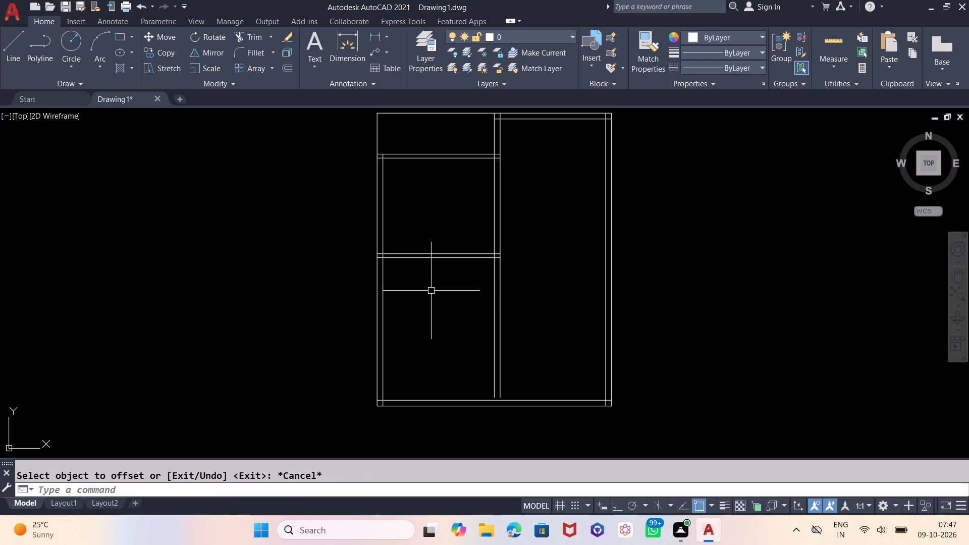
Offset the partition's left line 3' to the left to mark an opening edge.
key("o")
key("Return")
key("3")
key("apostrophe")
key("Return")
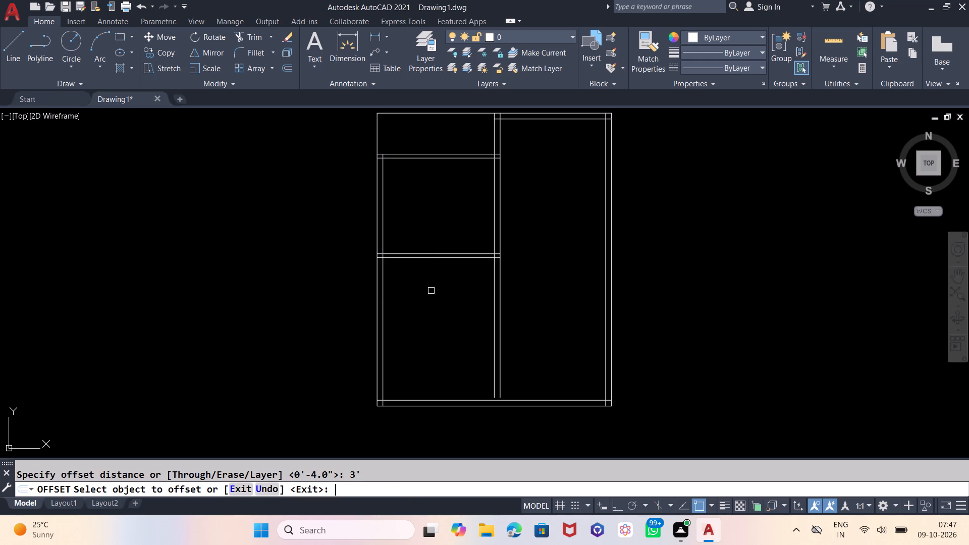
left_click(495, 182)
left_click(398, 196)
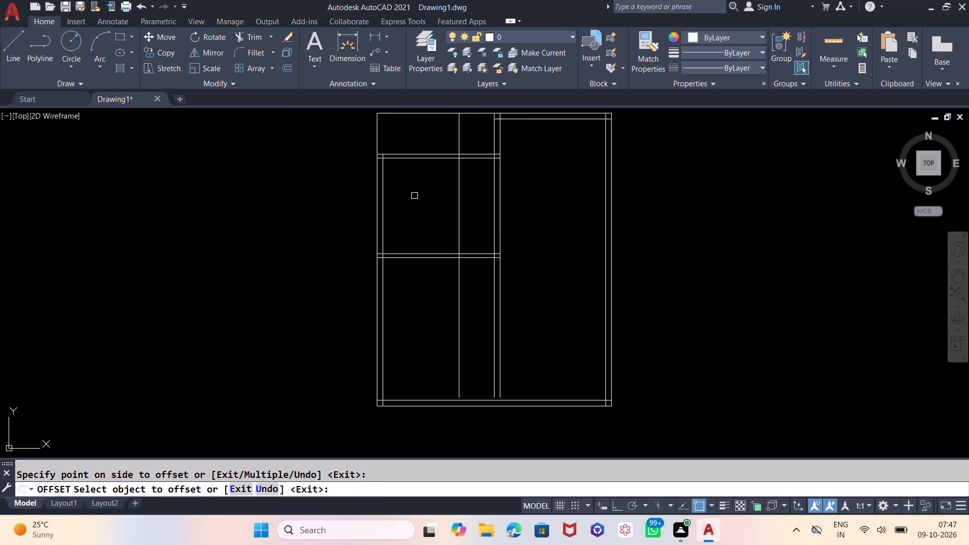
key("Escape")
Trim the upper cross wall between the 3' offset line and the partition, and trim that line outside both cross walls.
type("TR")
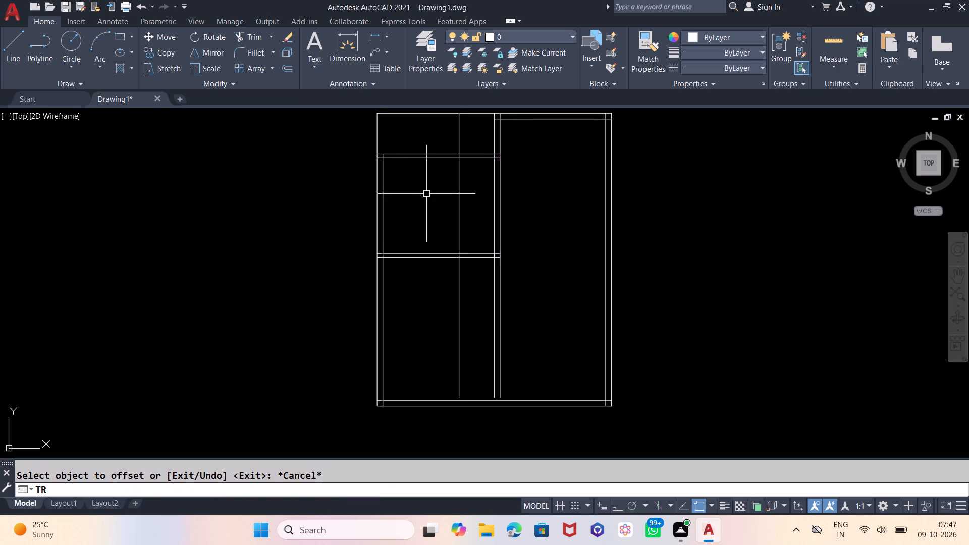
key("Return")
key("Return")
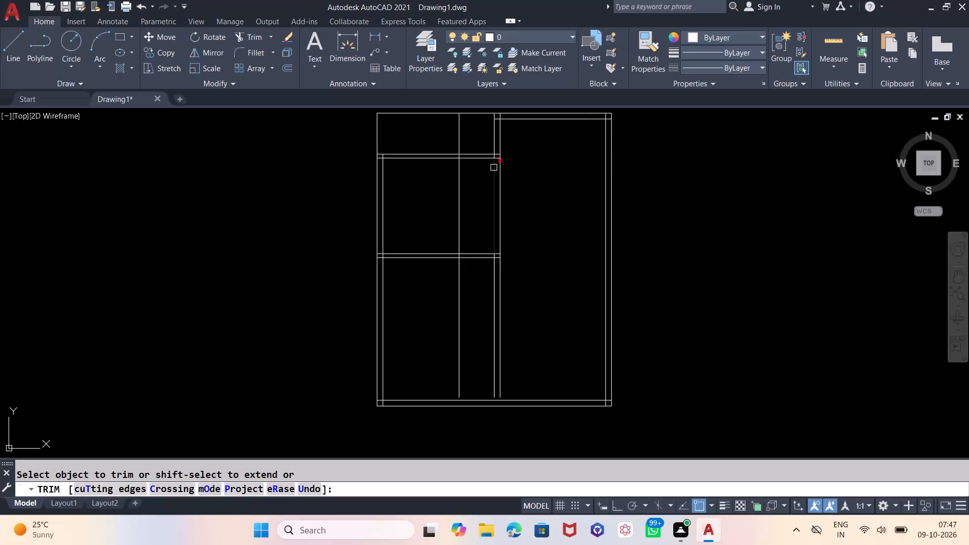
left_click(483, 168)
left_click(474, 146)
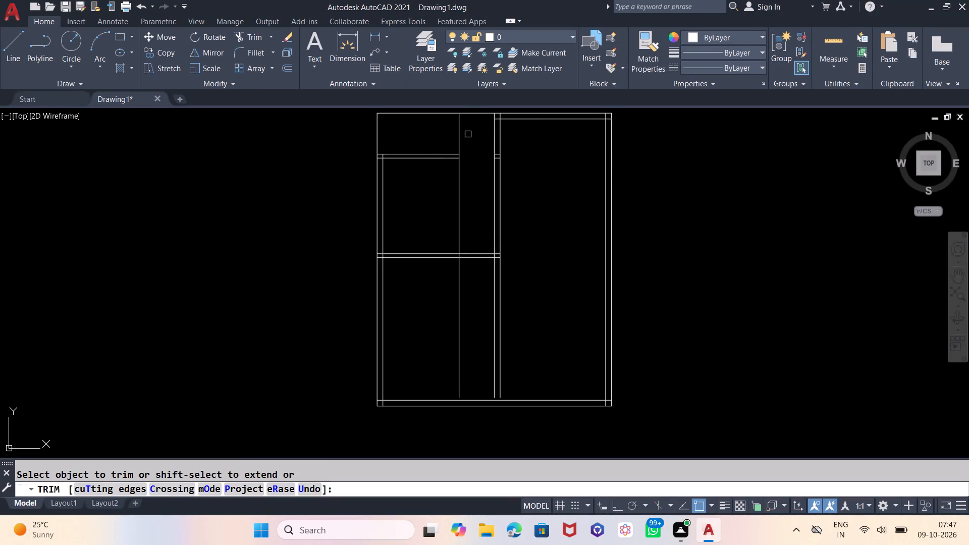
left_click(468, 134)
left_click(454, 134)
left_click(462, 174)
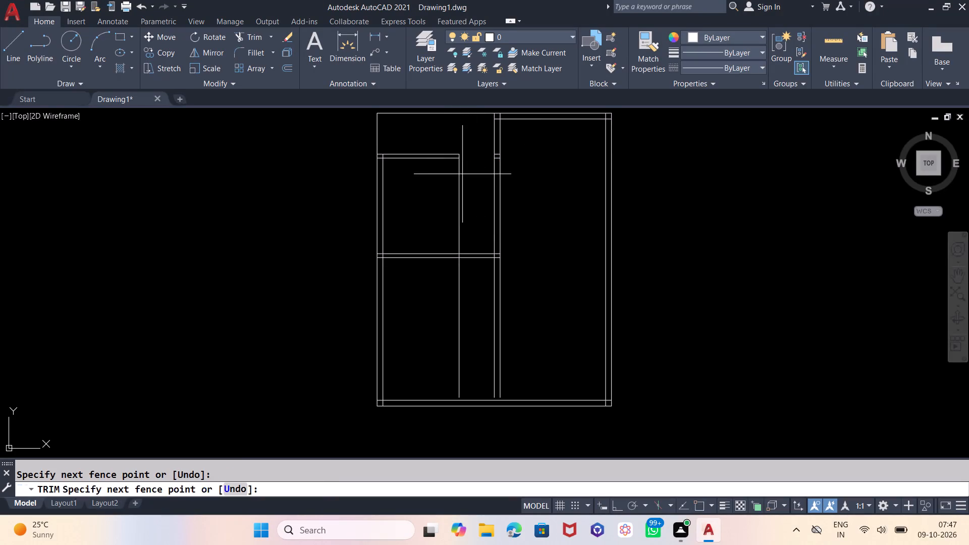
left_click(450, 182)
left_click(459, 317)
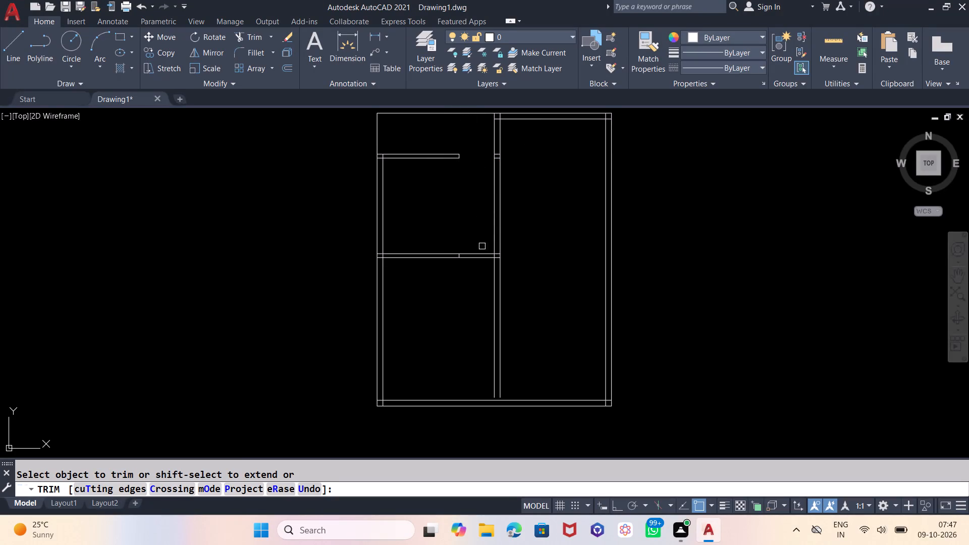
Trim the two short upper cross wall stubs left inside the vertical partition.
scroll(498, 157, "up", 3)
left_click(494, 151)
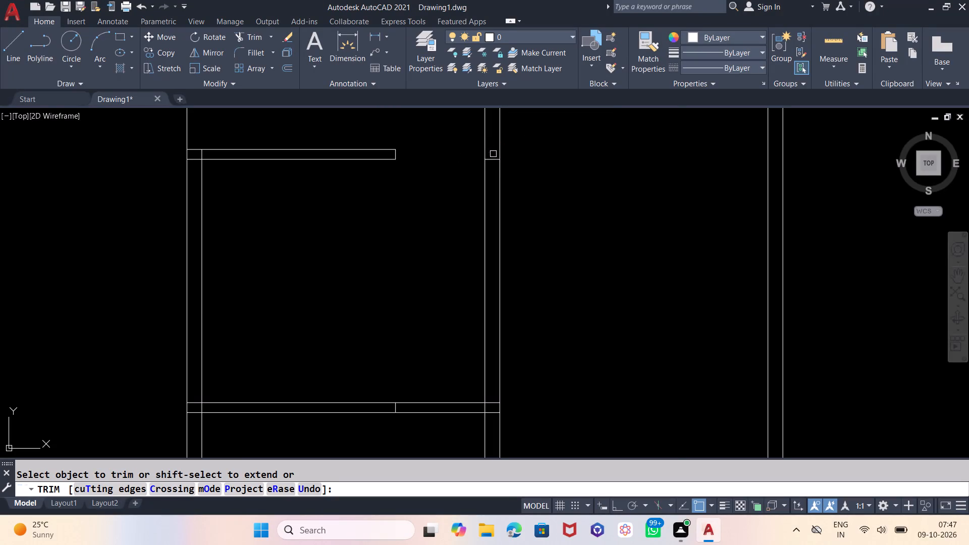
left_click(493, 159)
scroll(514, 191, "down", 1)
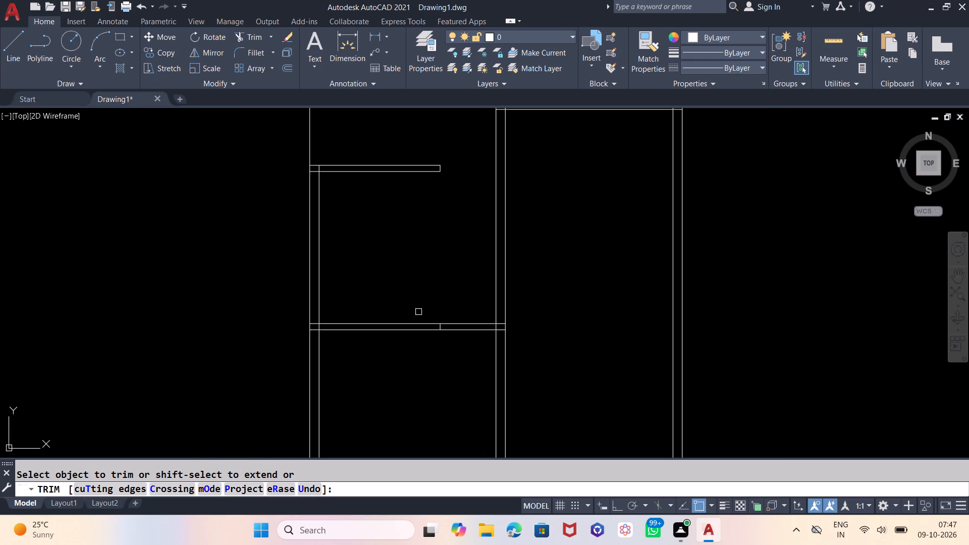
Trim the leftover piece of the 3' offset line inside the lower cross wall.
scroll(423, 323, "up", 3)
left_click(462, 331)
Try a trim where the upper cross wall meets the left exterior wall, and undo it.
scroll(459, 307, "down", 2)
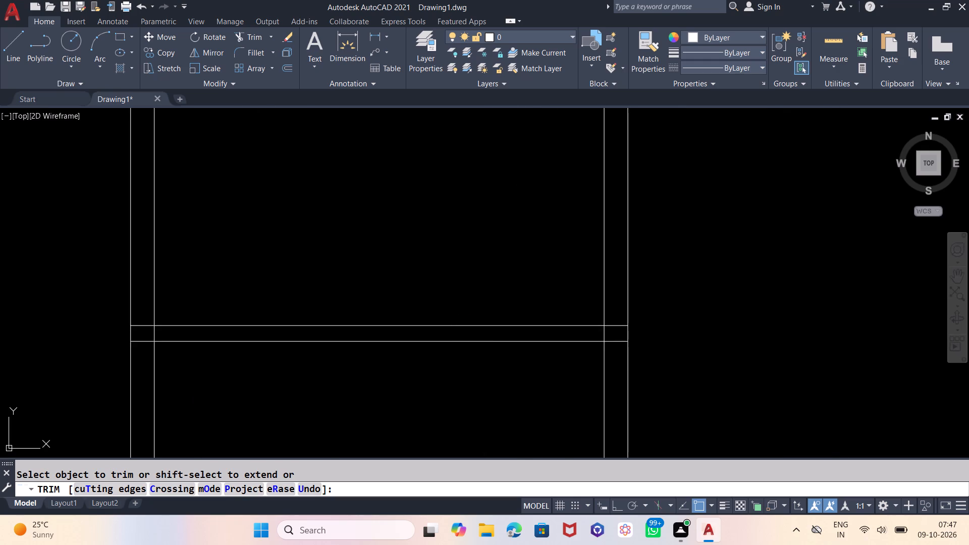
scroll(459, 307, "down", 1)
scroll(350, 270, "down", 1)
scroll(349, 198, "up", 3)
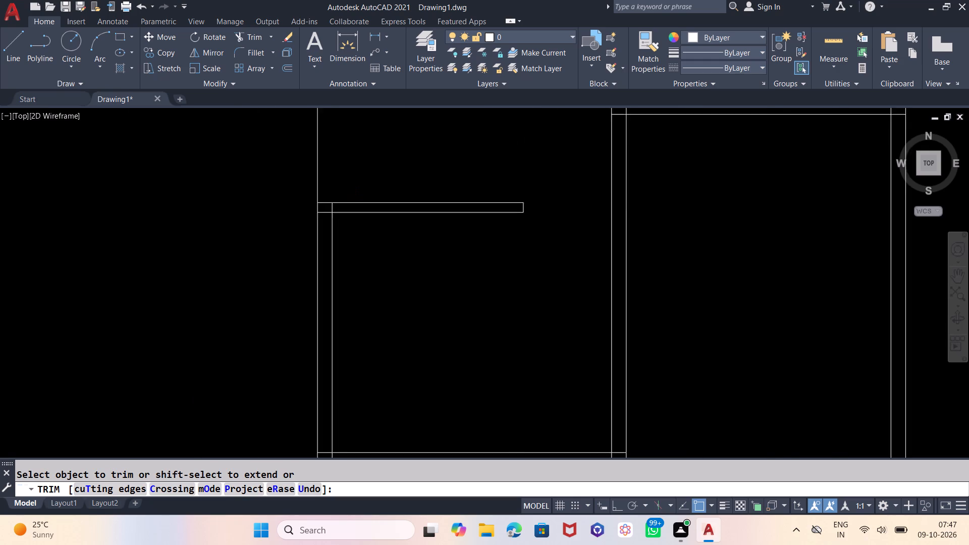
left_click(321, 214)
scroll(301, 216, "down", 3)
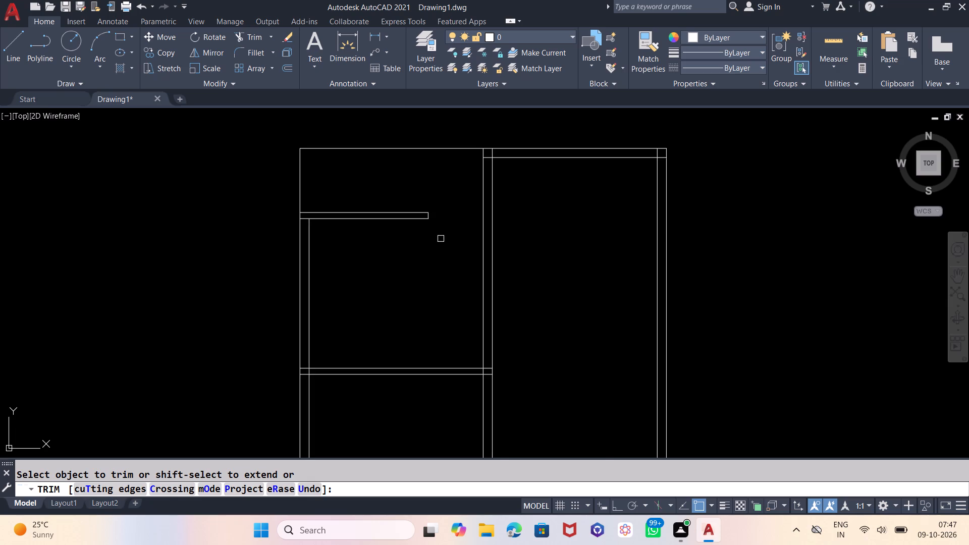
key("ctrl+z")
Trim the upper cross wall's lower line inside the left wall, and the wall's inner line inside the cross wall.
scroll(460, 247, "down", 2)
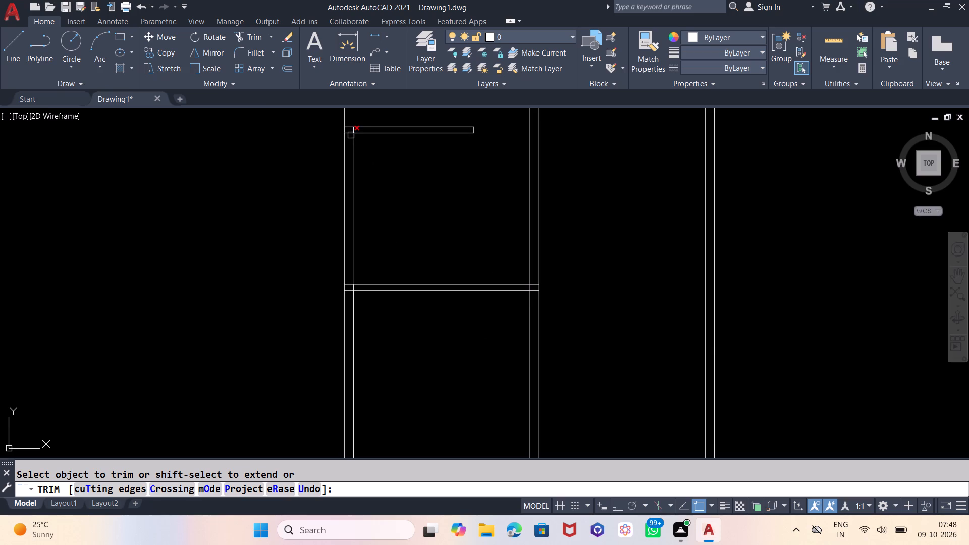
scroll(350, 135, "up", 3)
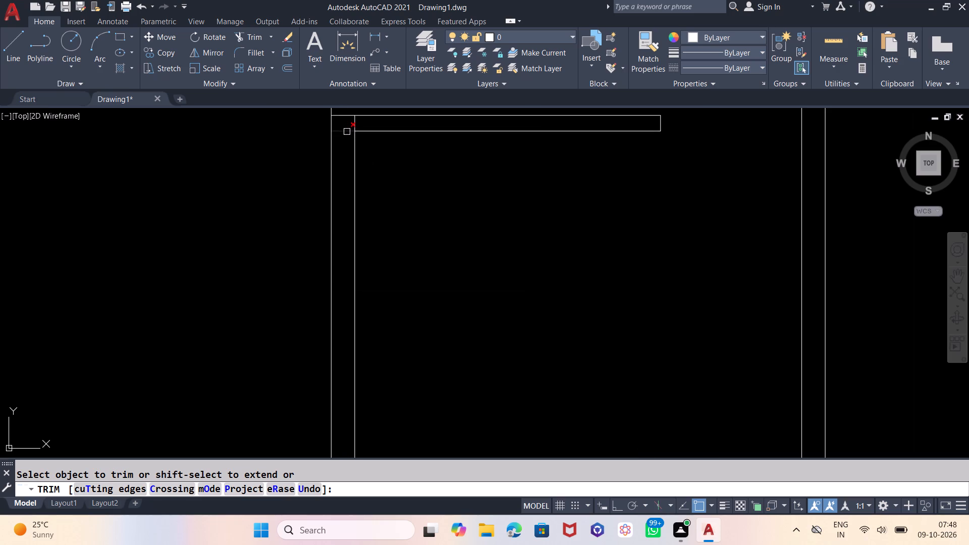
left_click(347, 132)
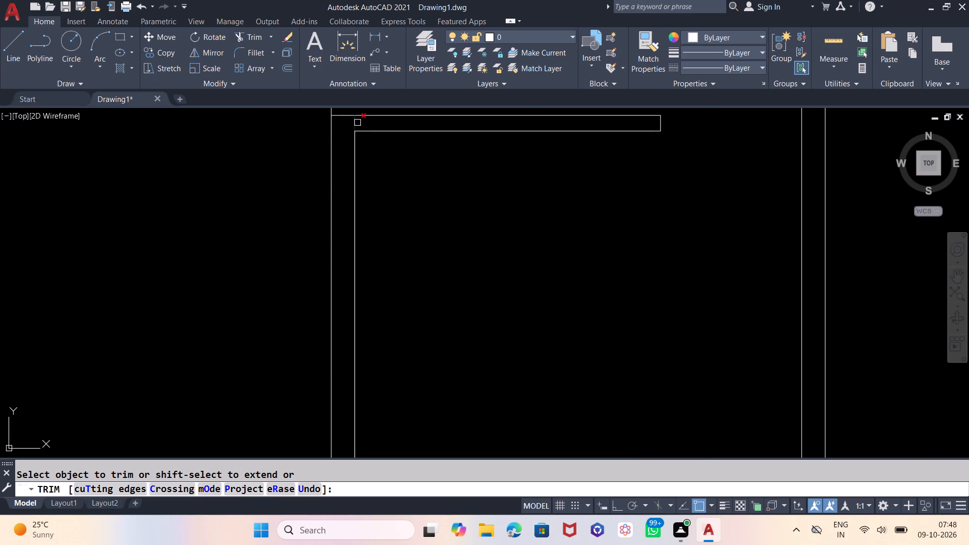
left_click(357, 123)
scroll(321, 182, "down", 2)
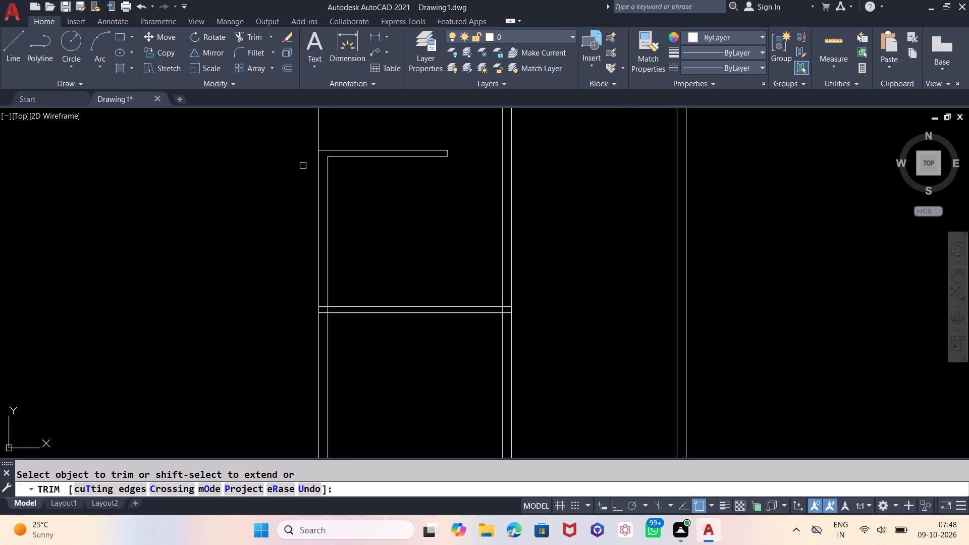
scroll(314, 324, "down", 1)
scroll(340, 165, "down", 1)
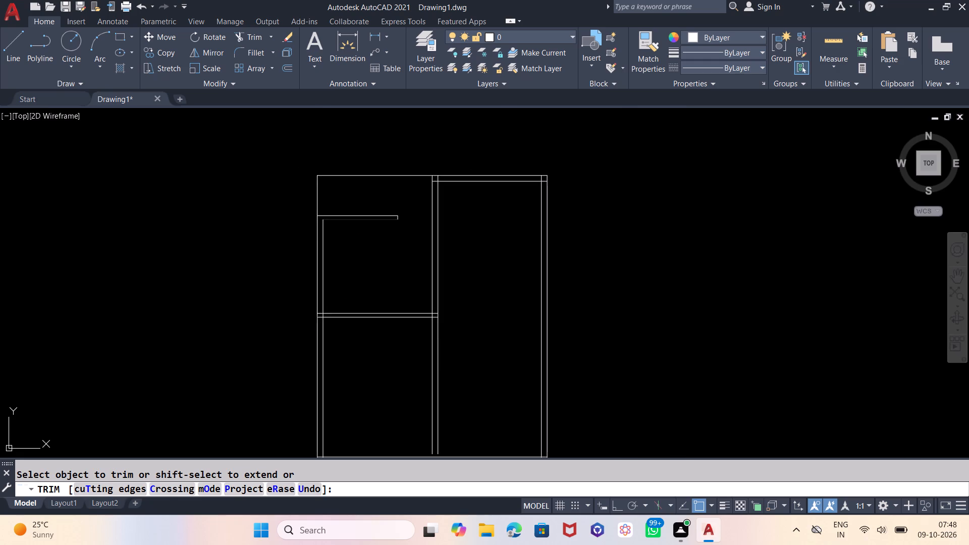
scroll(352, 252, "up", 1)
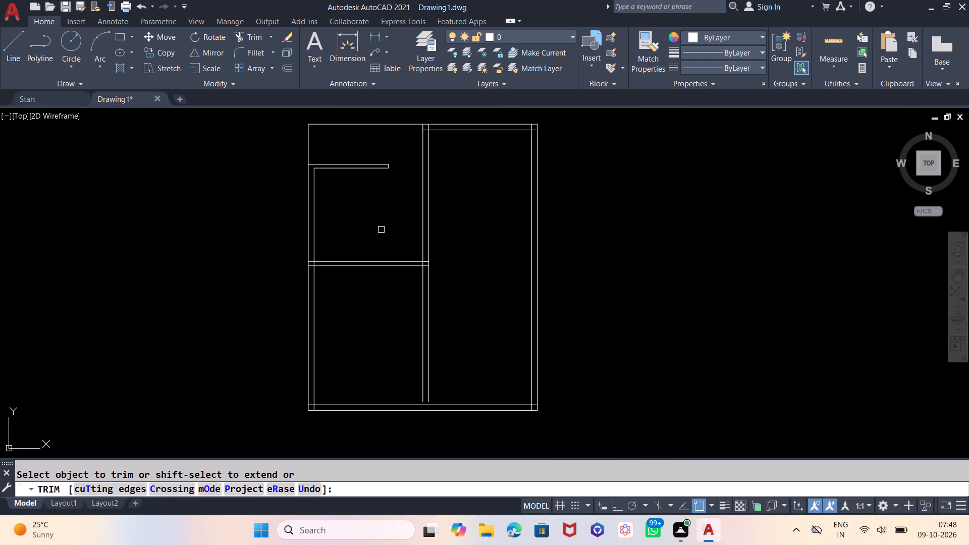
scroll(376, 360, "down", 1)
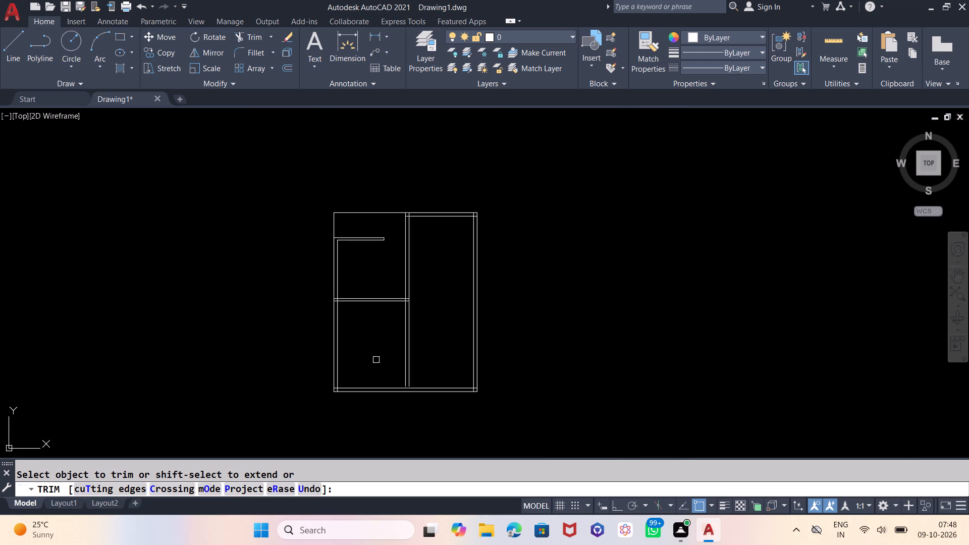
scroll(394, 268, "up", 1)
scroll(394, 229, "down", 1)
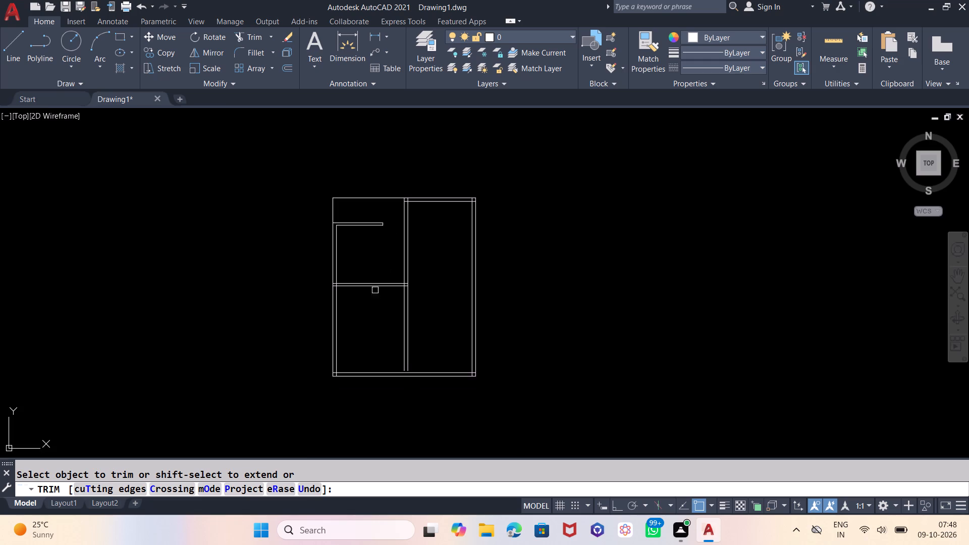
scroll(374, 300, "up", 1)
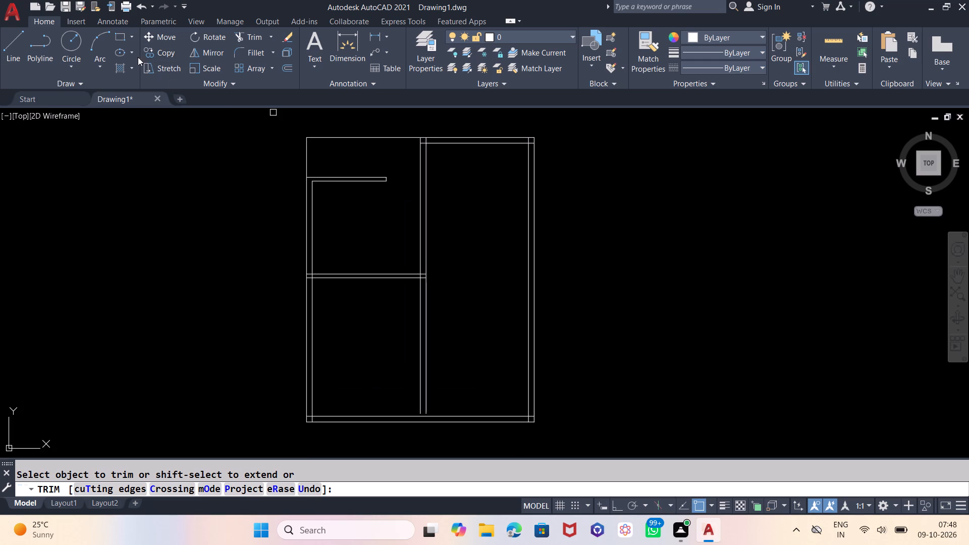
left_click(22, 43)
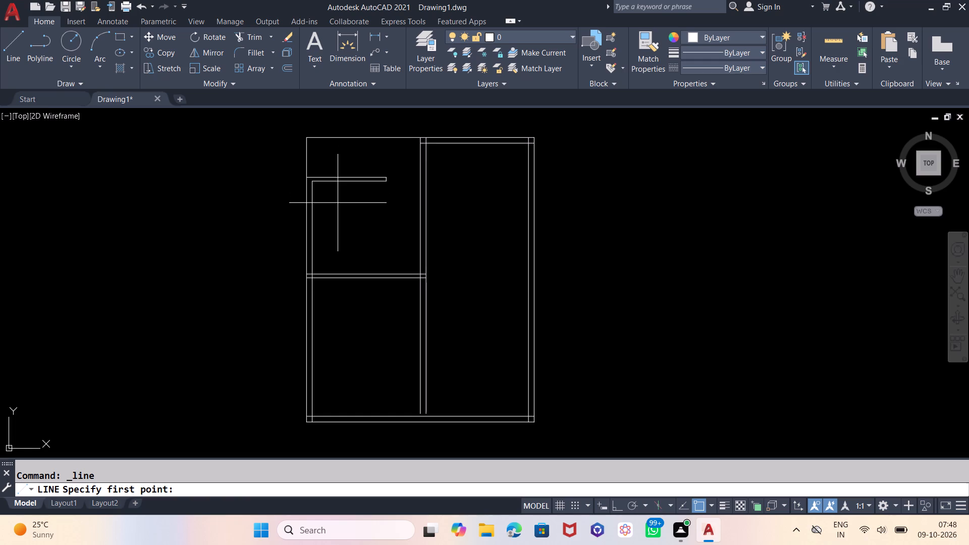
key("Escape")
Offset the left wall's inner line 2' to the right and the upper cross wall's lower line 2' downward.
key("o")
key("Return")
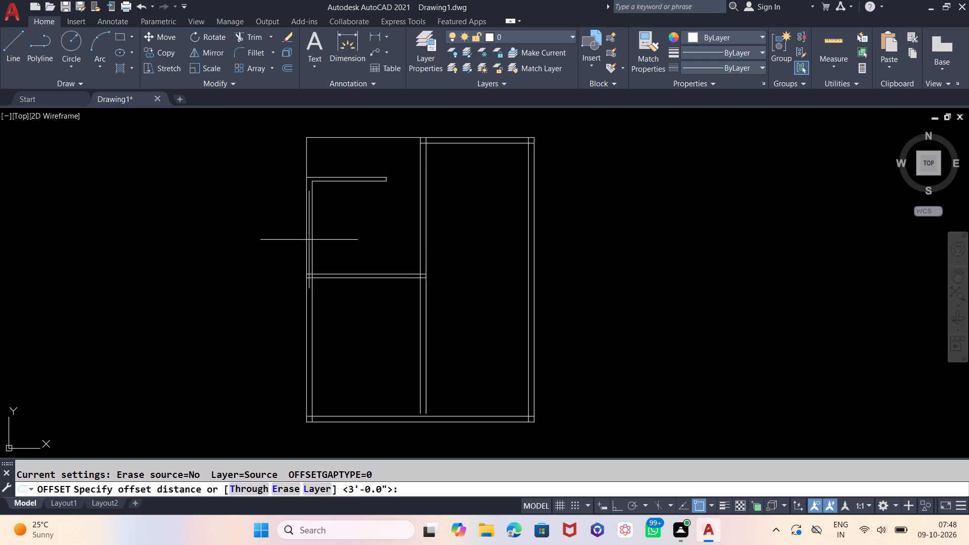
type("2'")
key("Return")
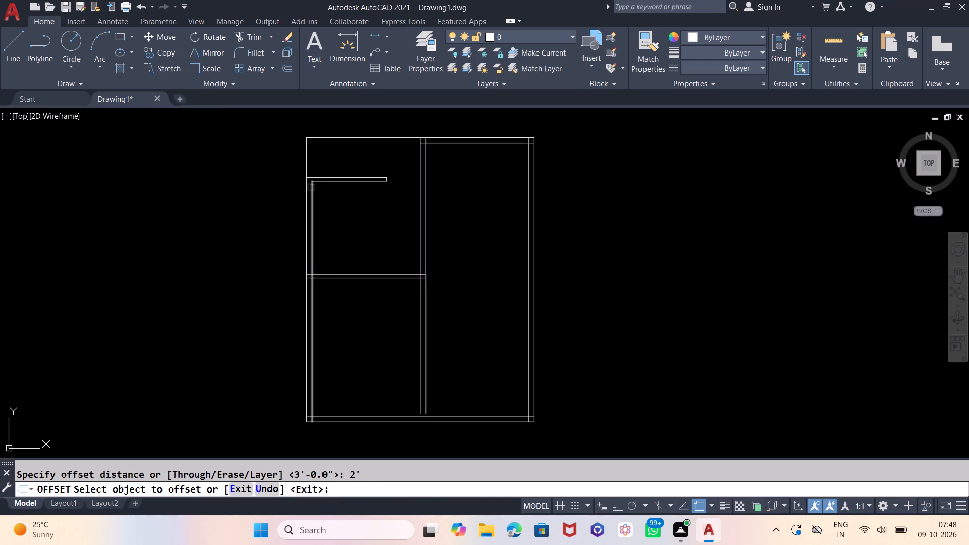
left_click(311, 187)
left_click(347, 202)
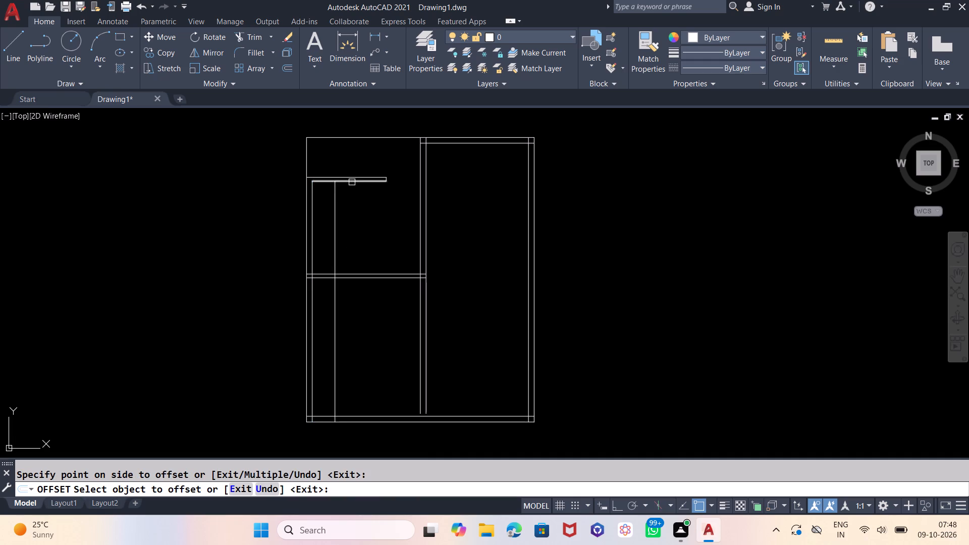
left_click(352, 182)
left_click(353, 214)
key("Escape")
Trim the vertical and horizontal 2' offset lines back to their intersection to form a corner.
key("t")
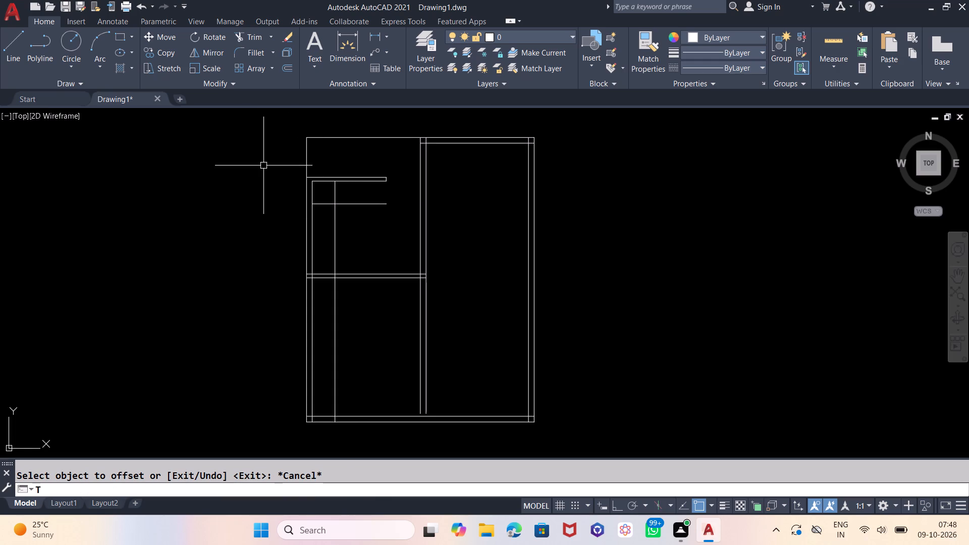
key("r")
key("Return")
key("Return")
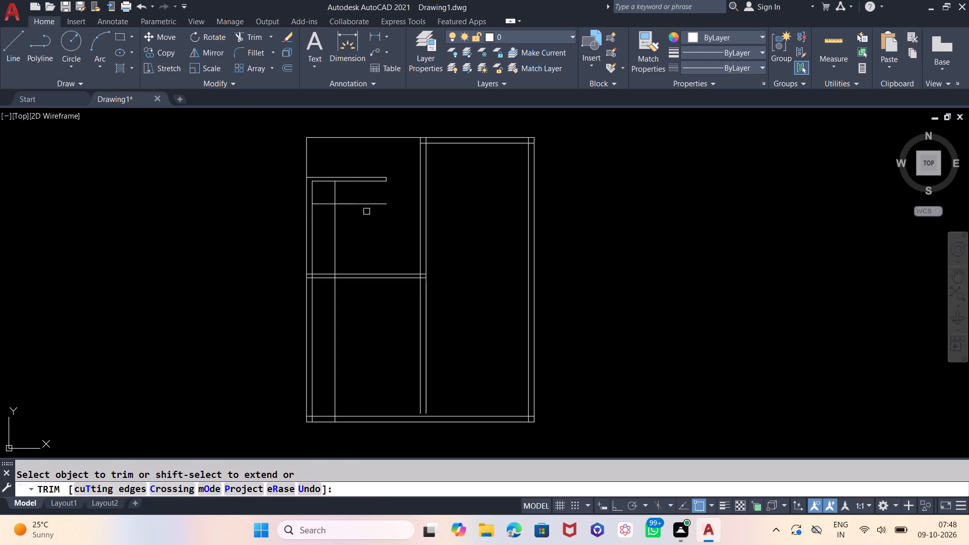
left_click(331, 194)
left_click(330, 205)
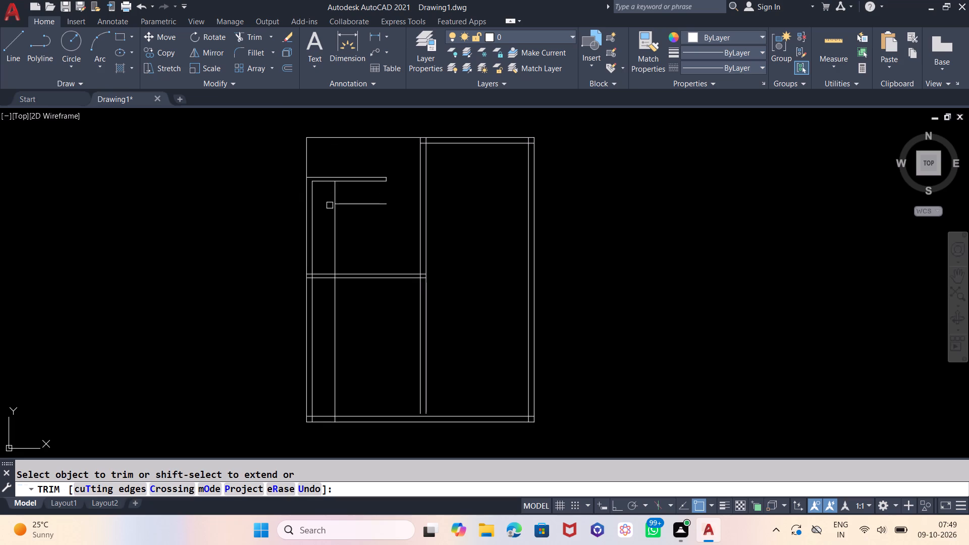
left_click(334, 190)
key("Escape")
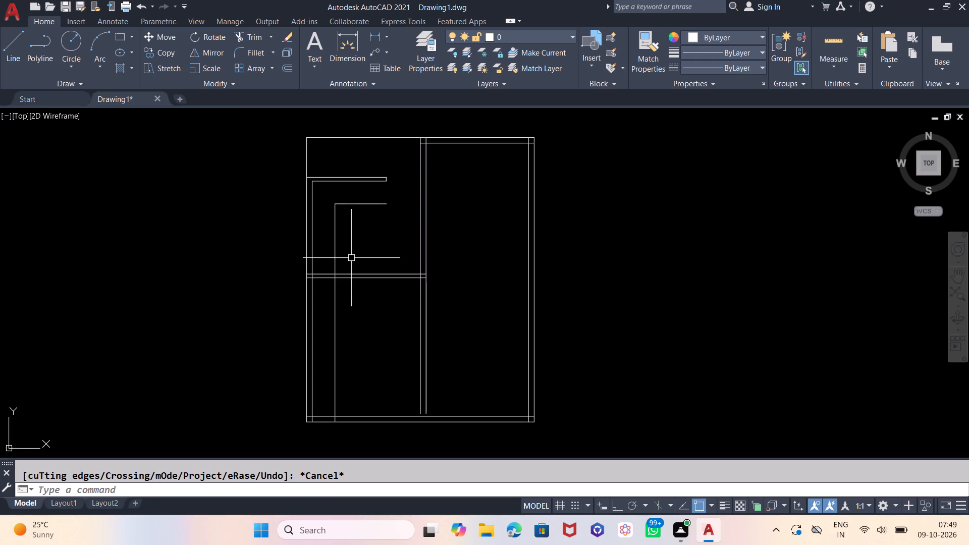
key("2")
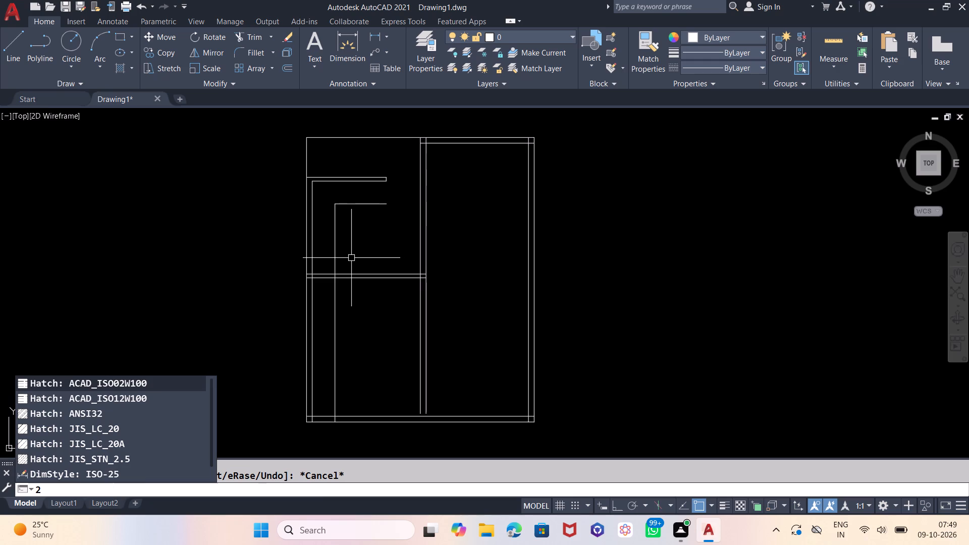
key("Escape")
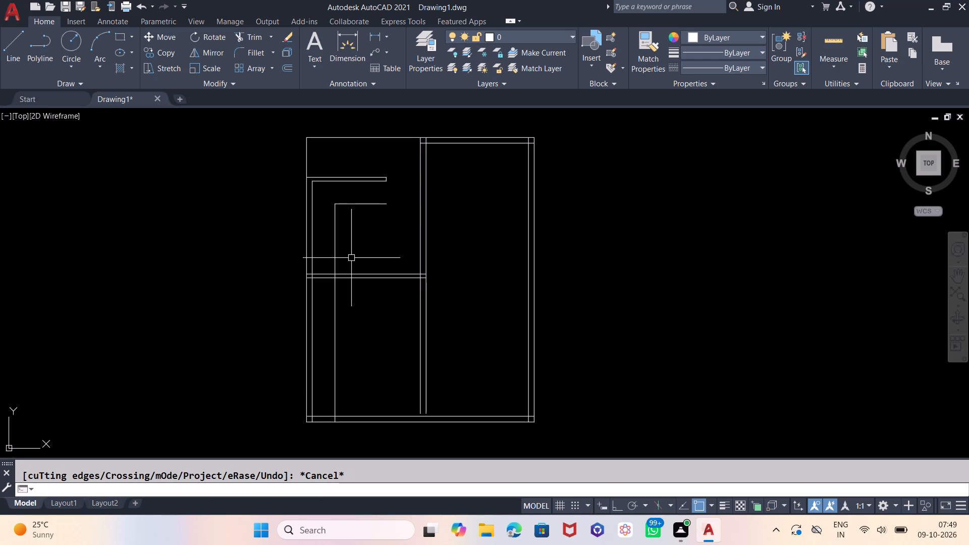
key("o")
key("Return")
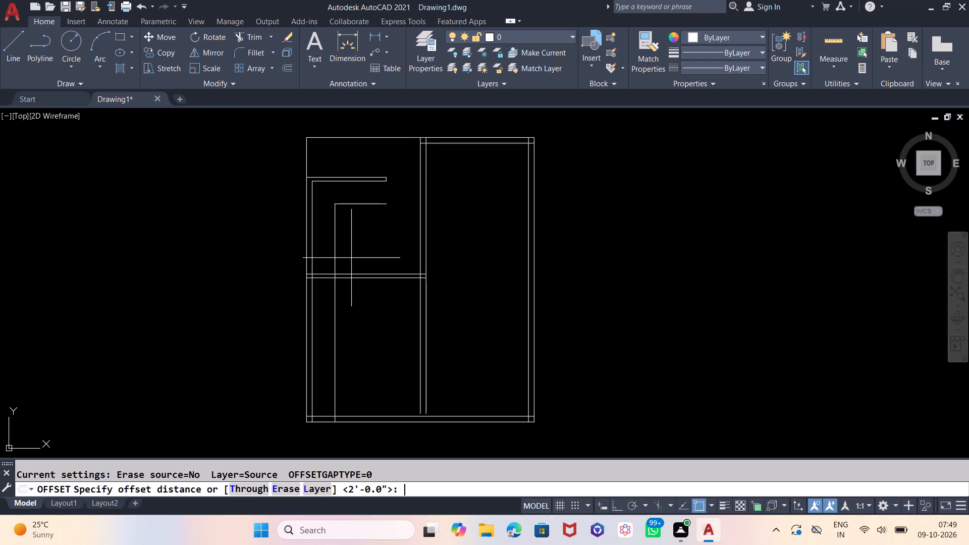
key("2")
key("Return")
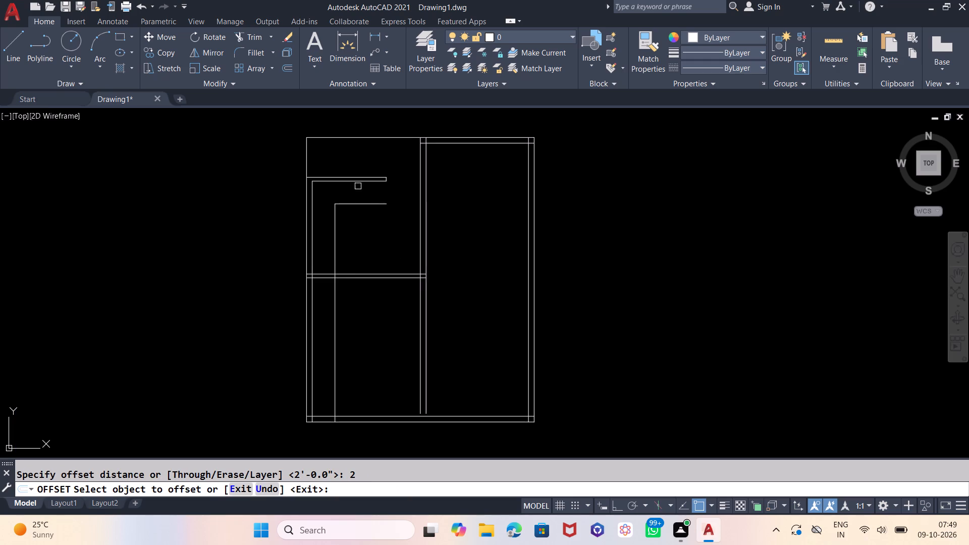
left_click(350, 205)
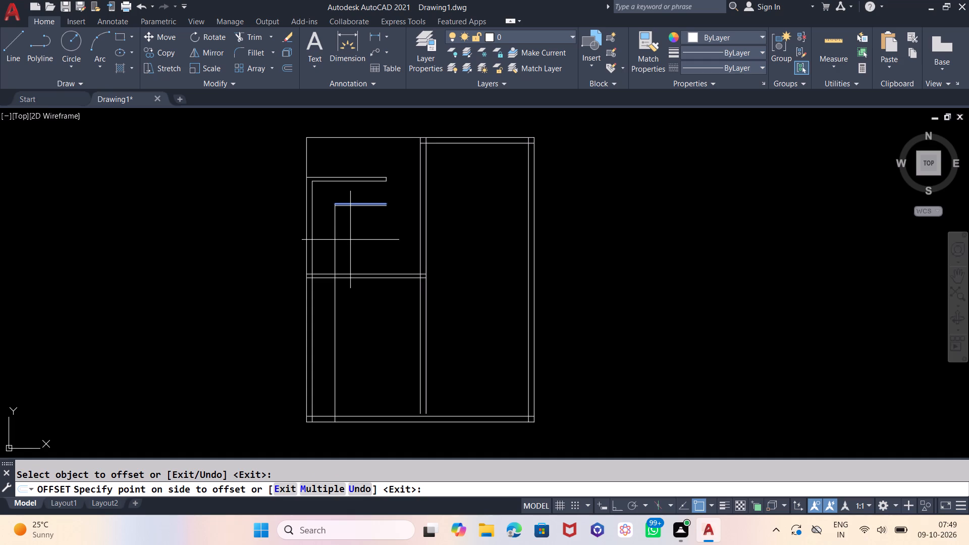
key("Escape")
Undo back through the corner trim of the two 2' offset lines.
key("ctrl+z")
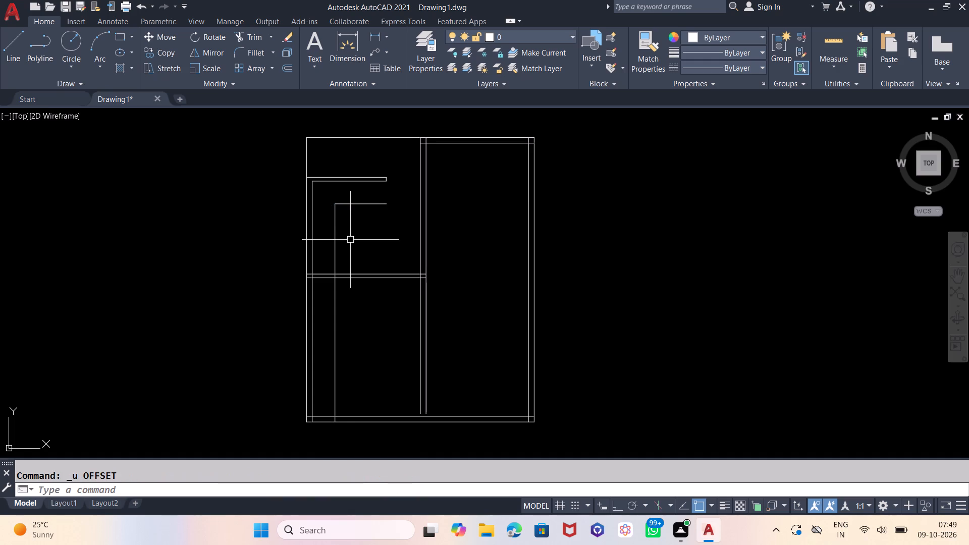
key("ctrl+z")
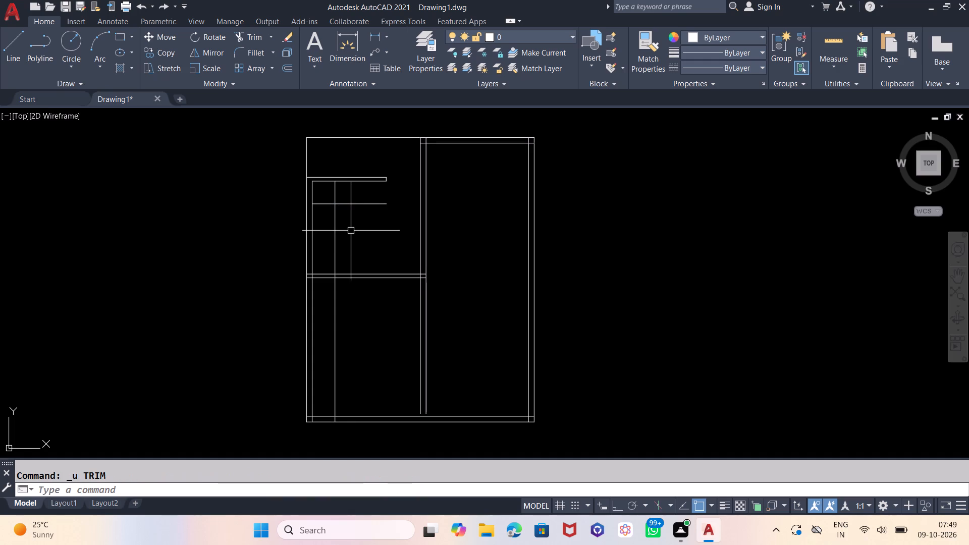
Offset the horizontal line below the upper cross wall another 2' downward.
key("o")
key("Return")
type("2'")
key("Return")
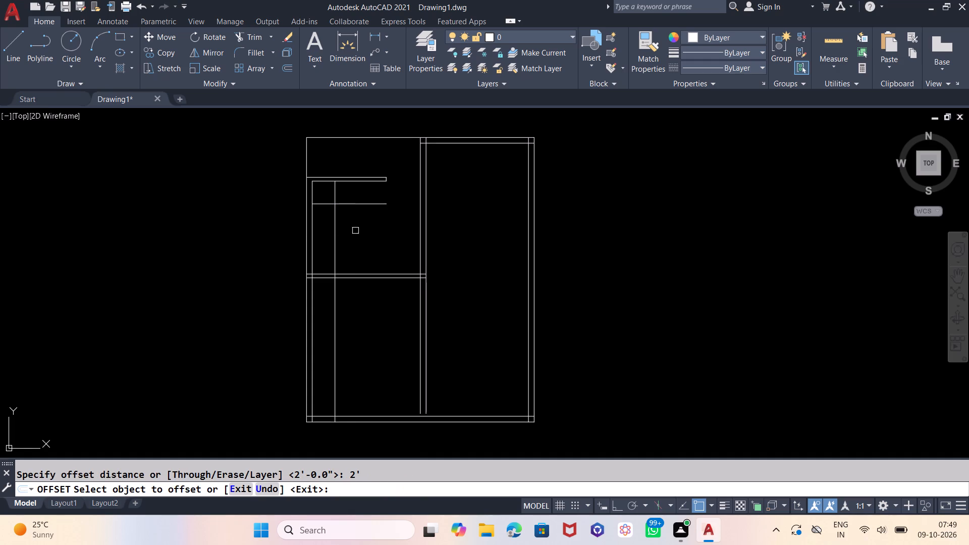
left_click(329, 205)
left_click(327, 244)
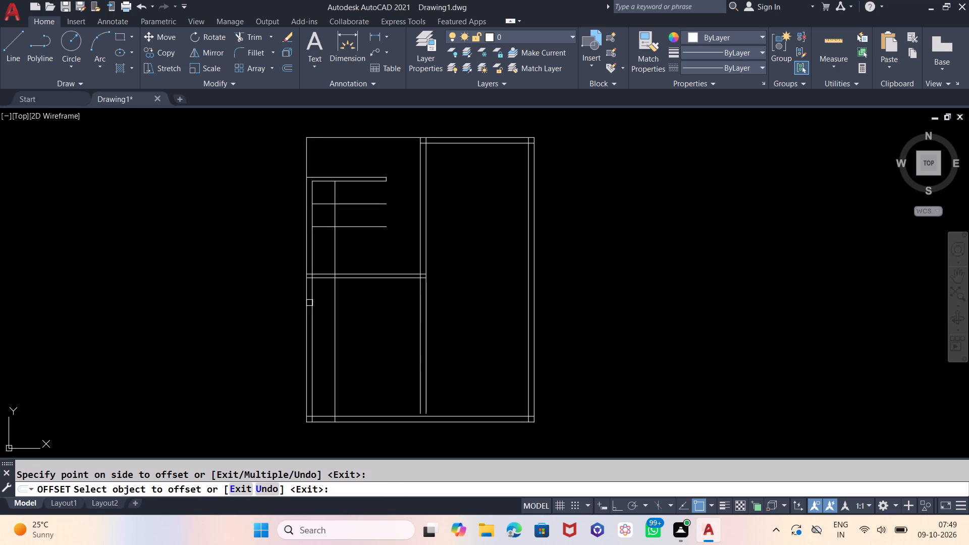
key("Escape")
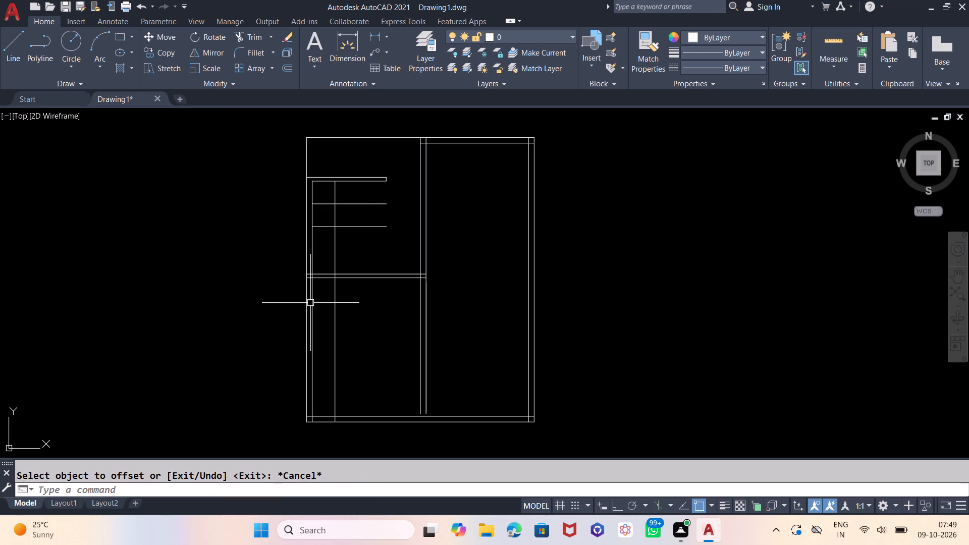
Offset the left wall's inner line 1' to the right.
key("o")
key("Return")
type("1'")
key("Return")
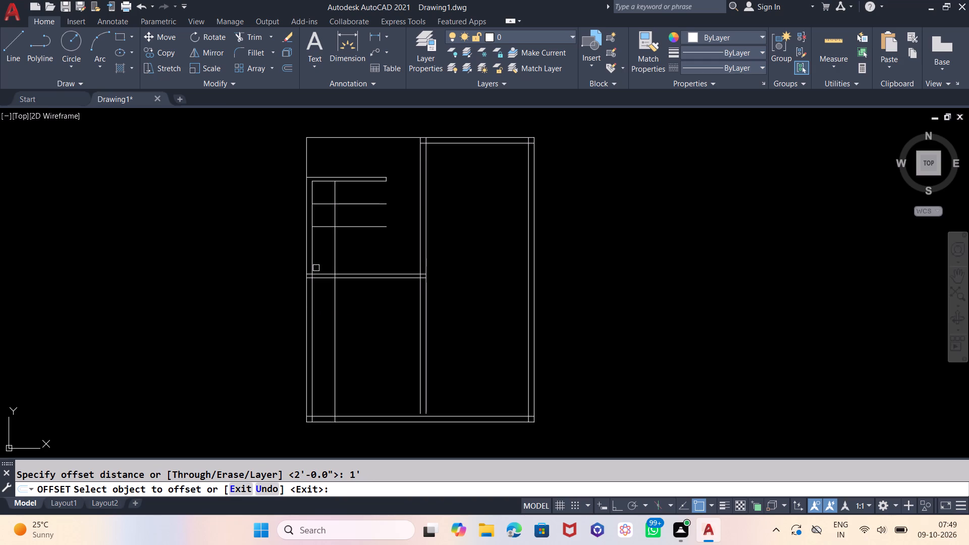
left_click(313, 259)
left_click(343, 258)
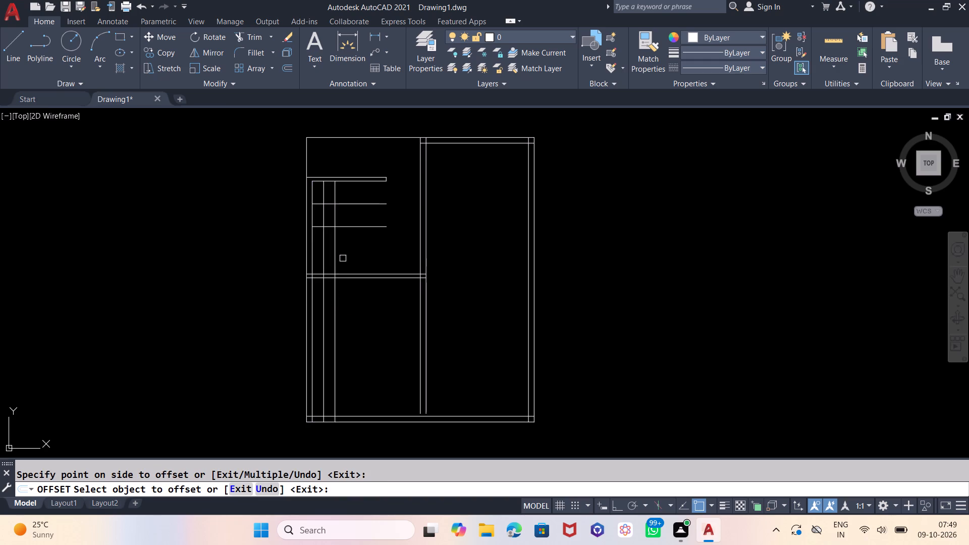
Trim the 1' and 2' vertical and the two horizontal offset lines into a stepped L-shaped outline below the upper cross wall.
type("TR")
key("Return")
key("Return")
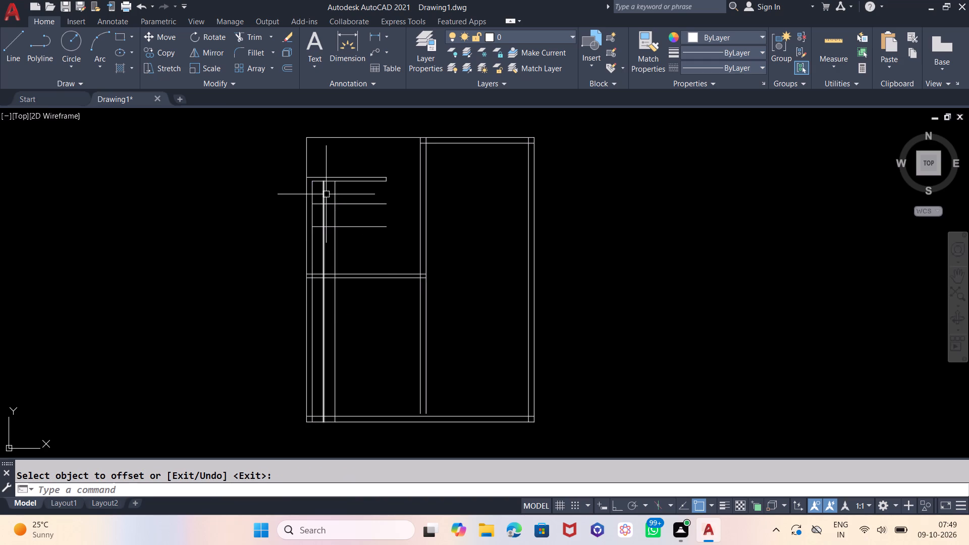
type("TR")
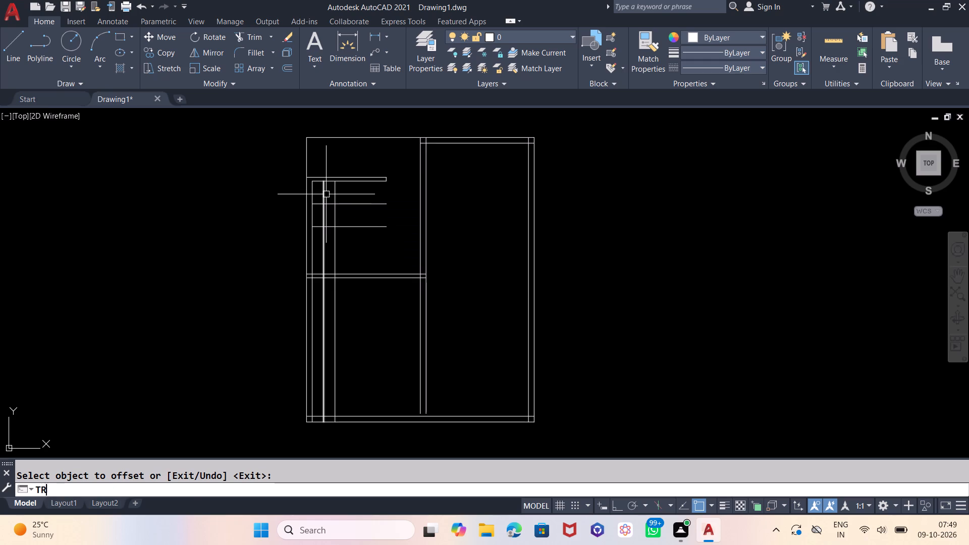
key("Return")
key("Return")
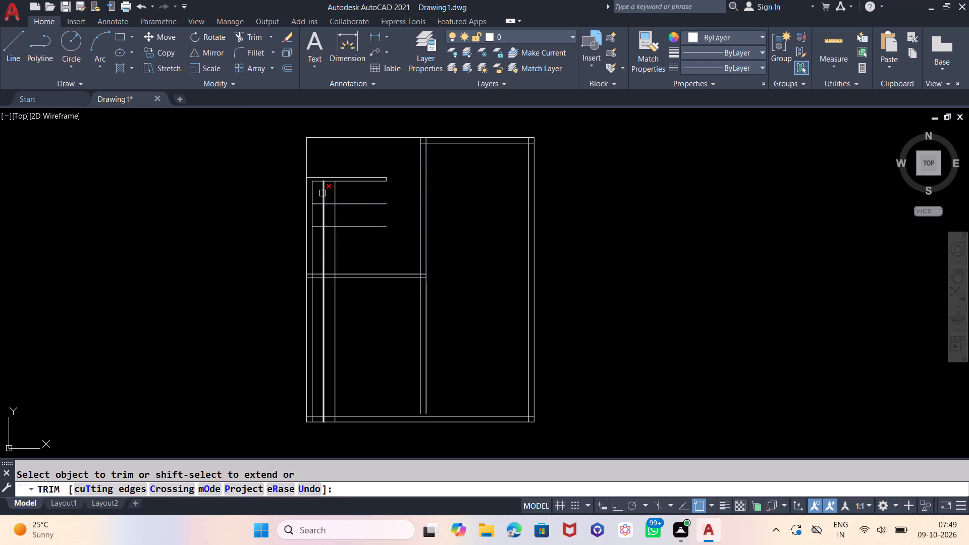
left_click(322, 193)
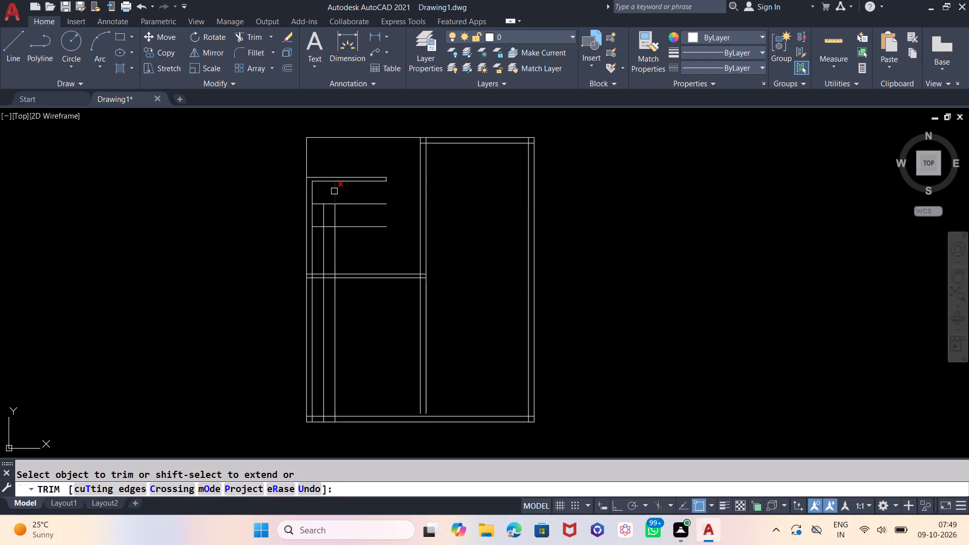
left_click(334, 191)
left_click(320, 206)
left_click(325, 204)
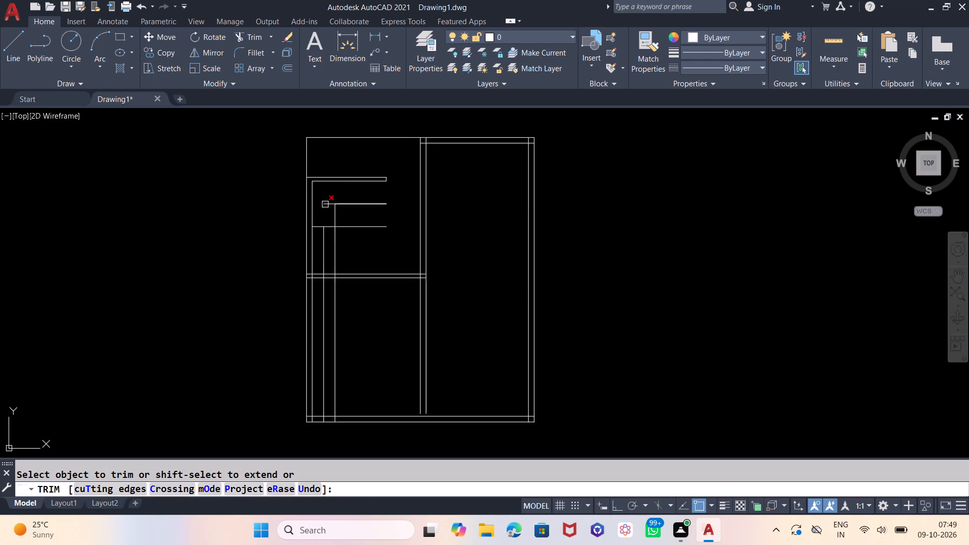
left_click(328, 206)
left_click(364, 230)
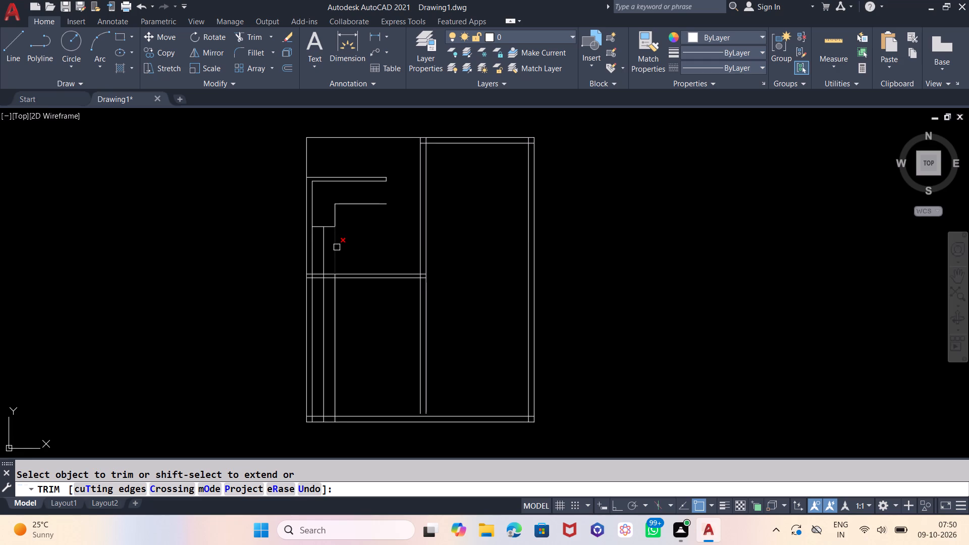
left_click(337, 247)
Draw a short vertical line closing the open end of the L-shaped outline, up to the upper cross wall's end.
left_click(7, 44)
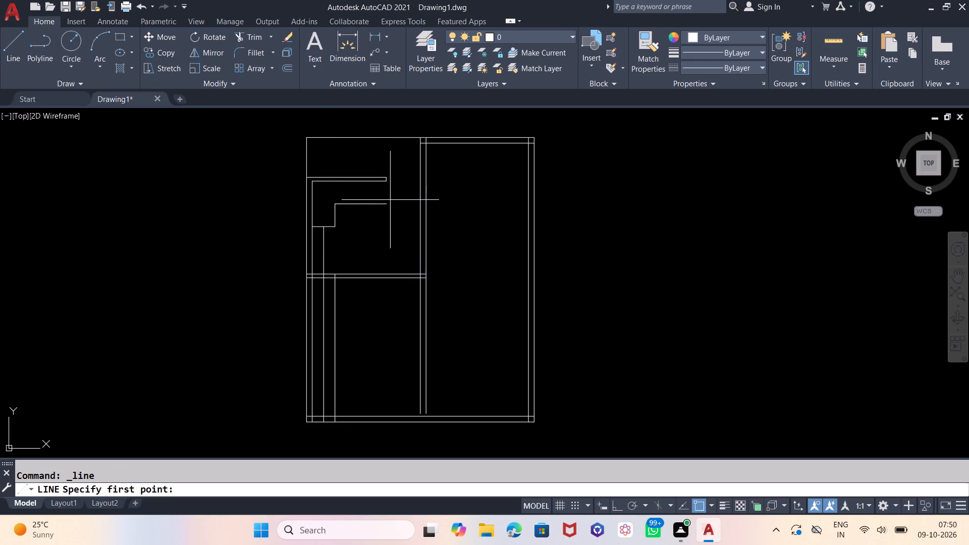
left_click(387, 202)
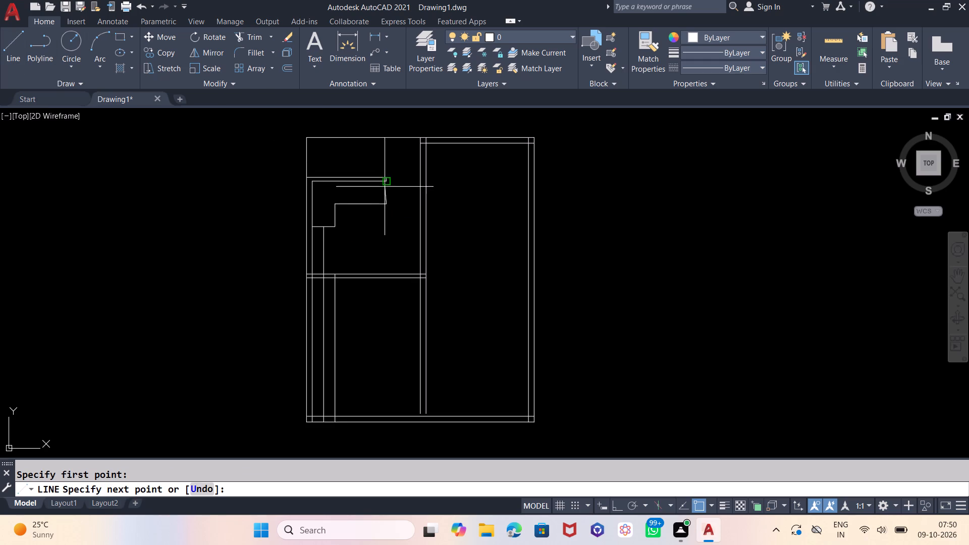
left_click(386, 184)
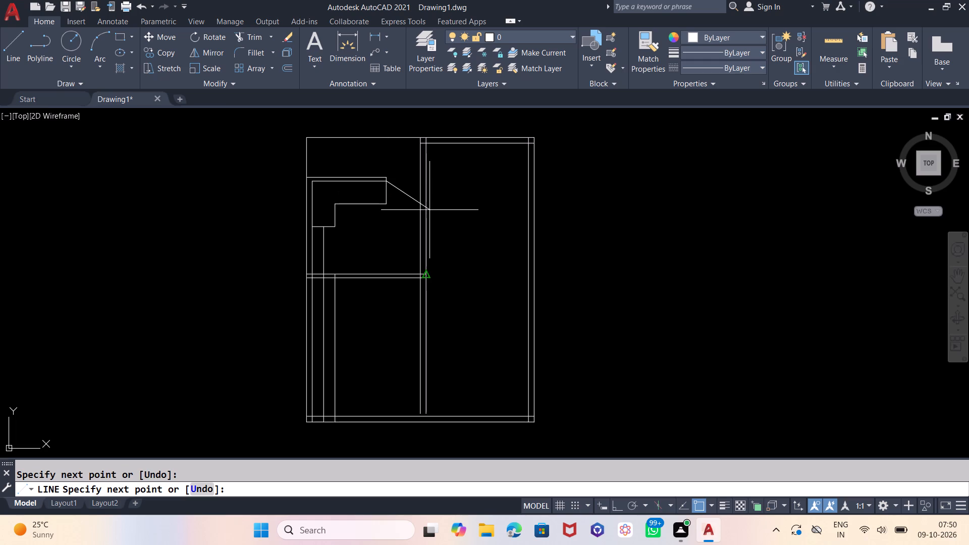
key("Escape")
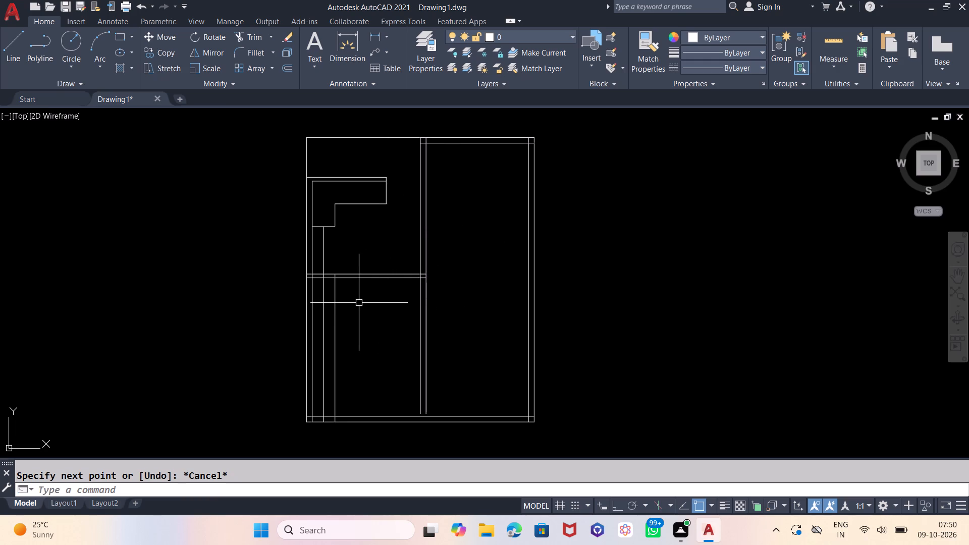
Erase the leftover 2' vertical offset line below the lower cross wall.
left_click(334, 303)
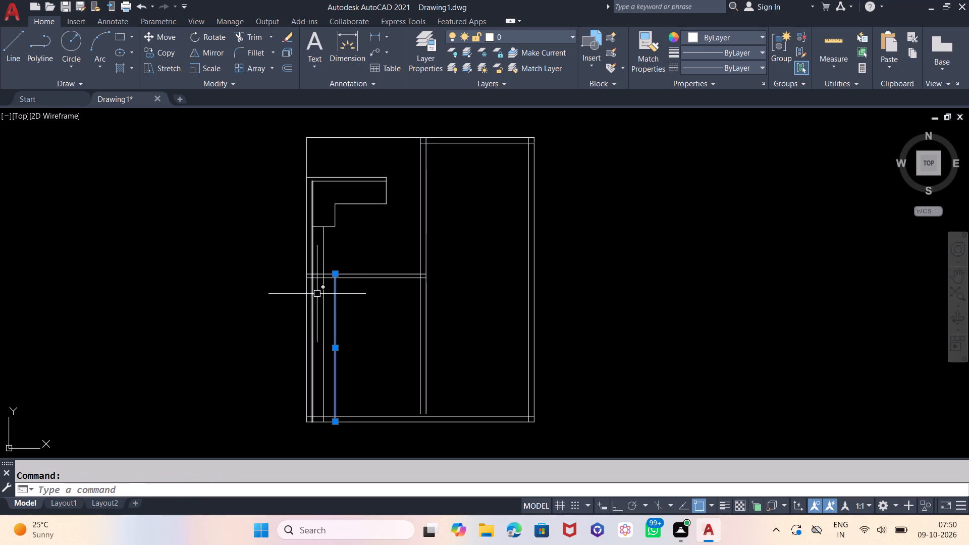
left_click(323, 287)
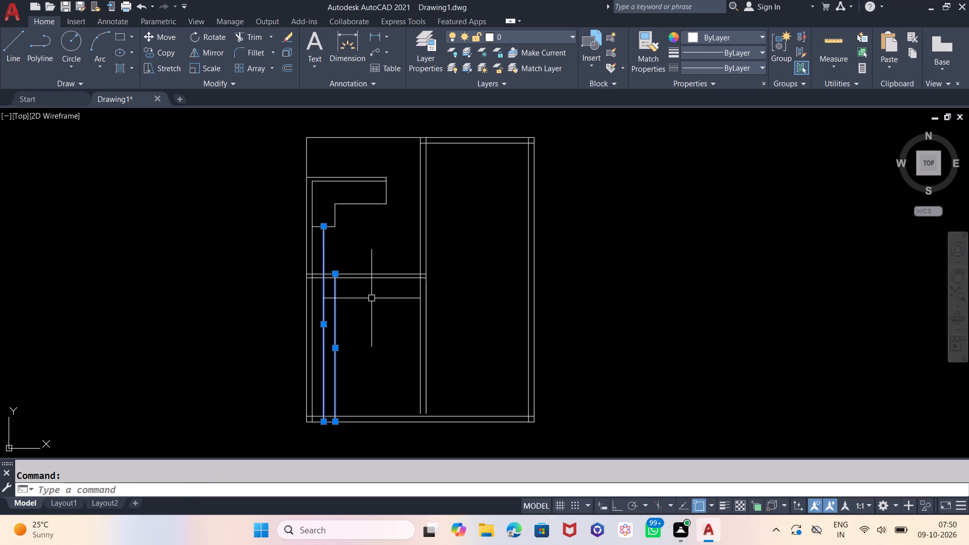
key("Escape")
left_click(335, 302)
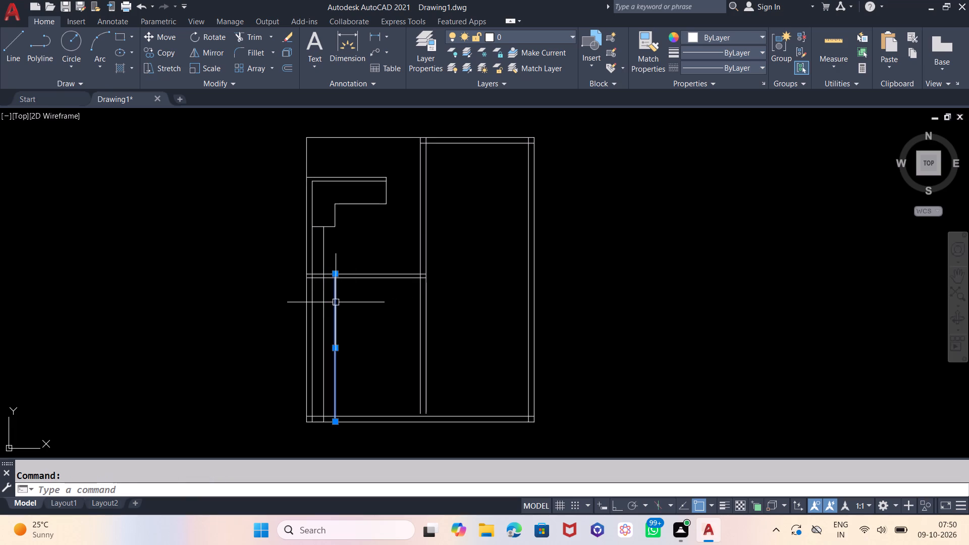
key("BackSpace")
key("Delete")
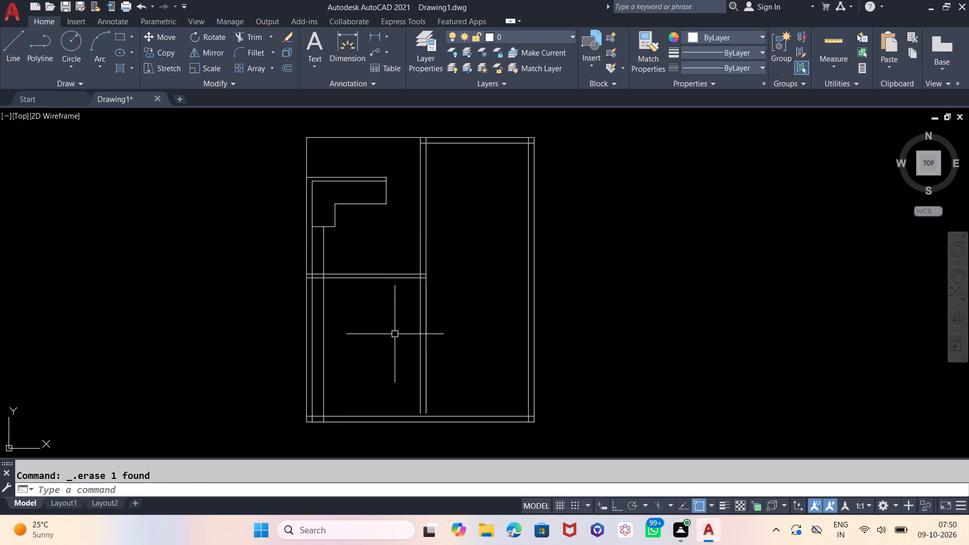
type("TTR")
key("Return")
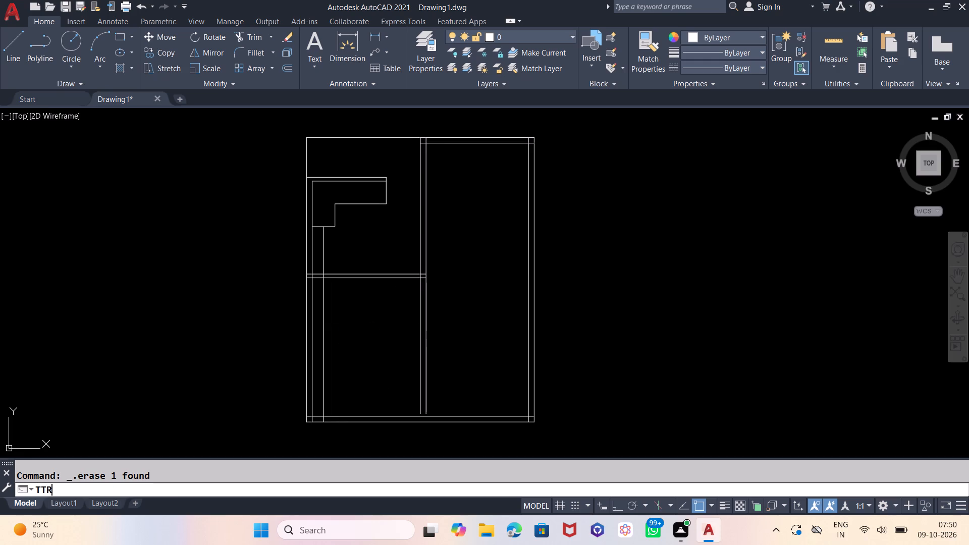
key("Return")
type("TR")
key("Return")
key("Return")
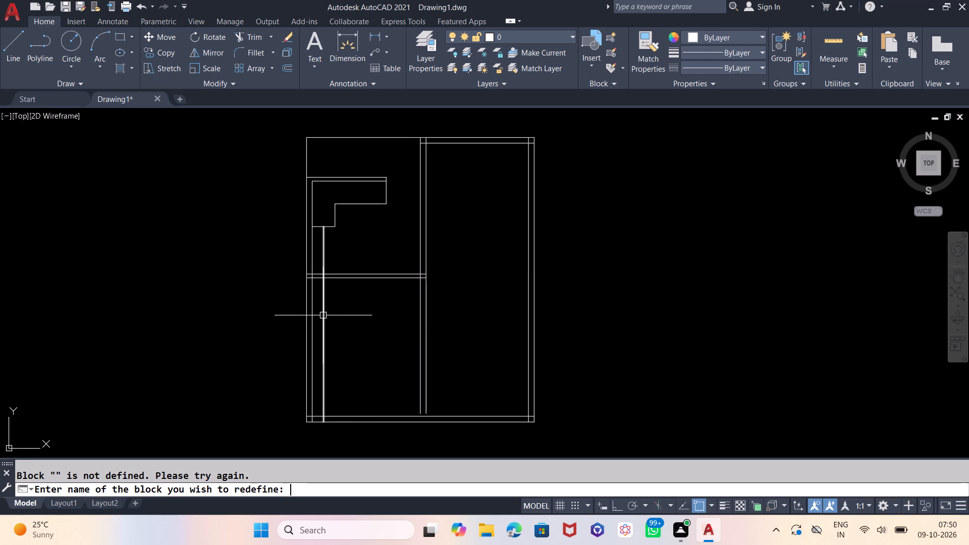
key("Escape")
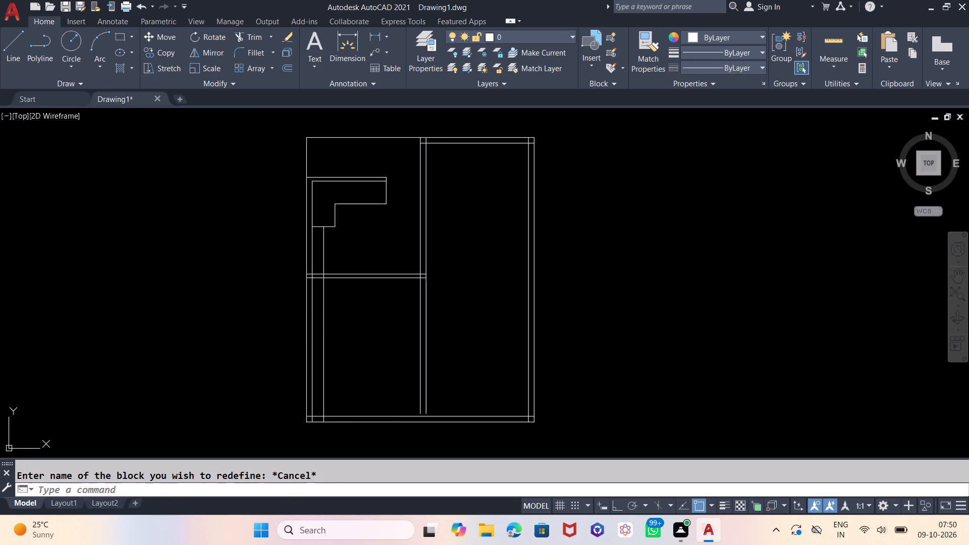
Trim away the 1' vertical offset line between the lower cross wall and the bottom wall.
type("TR")
key("Return")
key("Return")
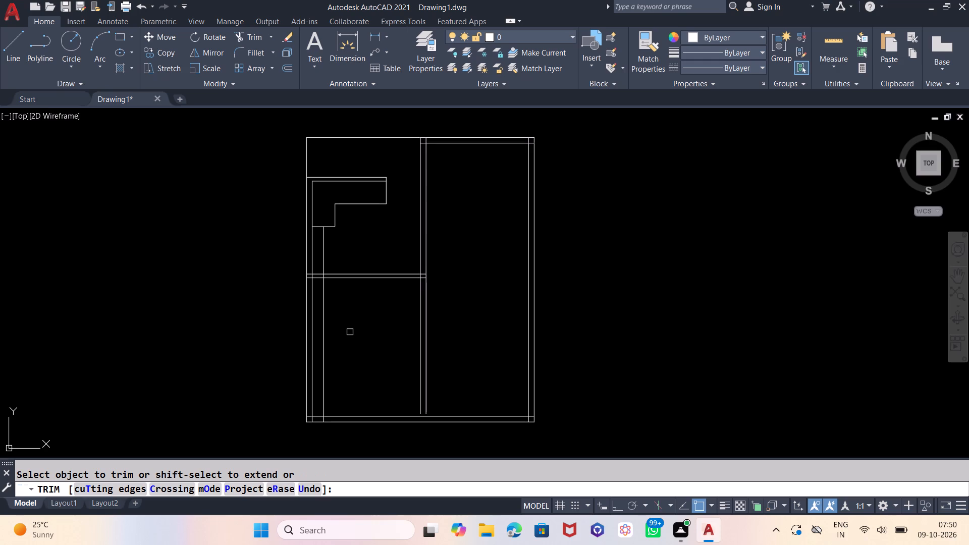
left_click(323, 299)
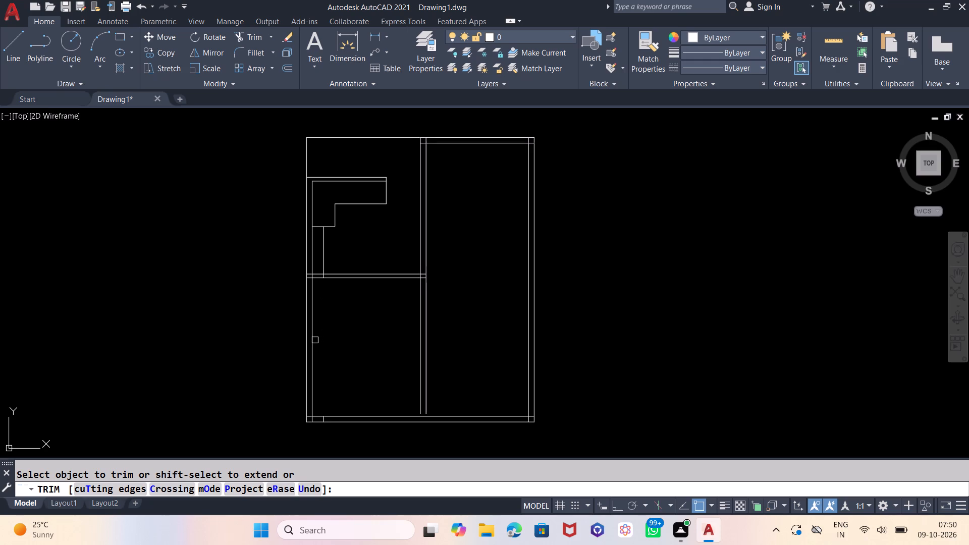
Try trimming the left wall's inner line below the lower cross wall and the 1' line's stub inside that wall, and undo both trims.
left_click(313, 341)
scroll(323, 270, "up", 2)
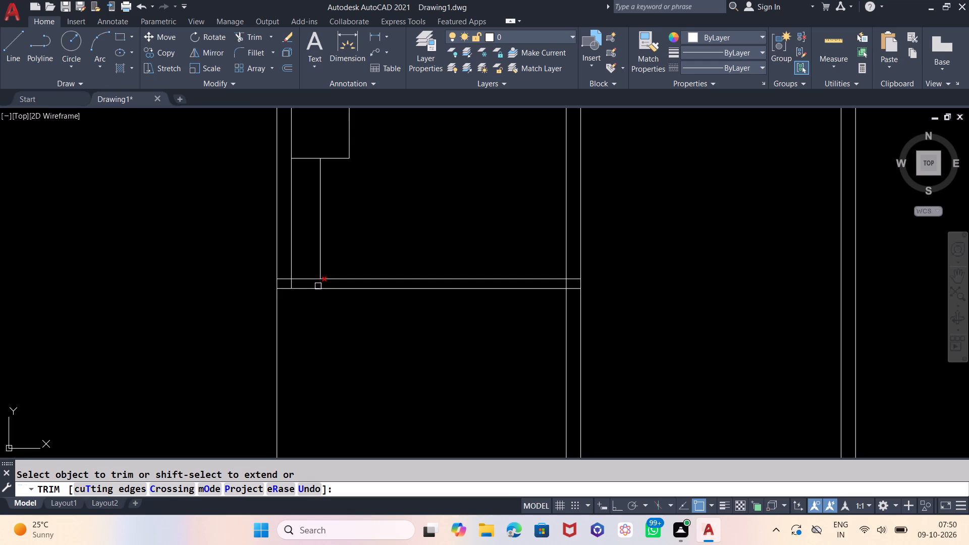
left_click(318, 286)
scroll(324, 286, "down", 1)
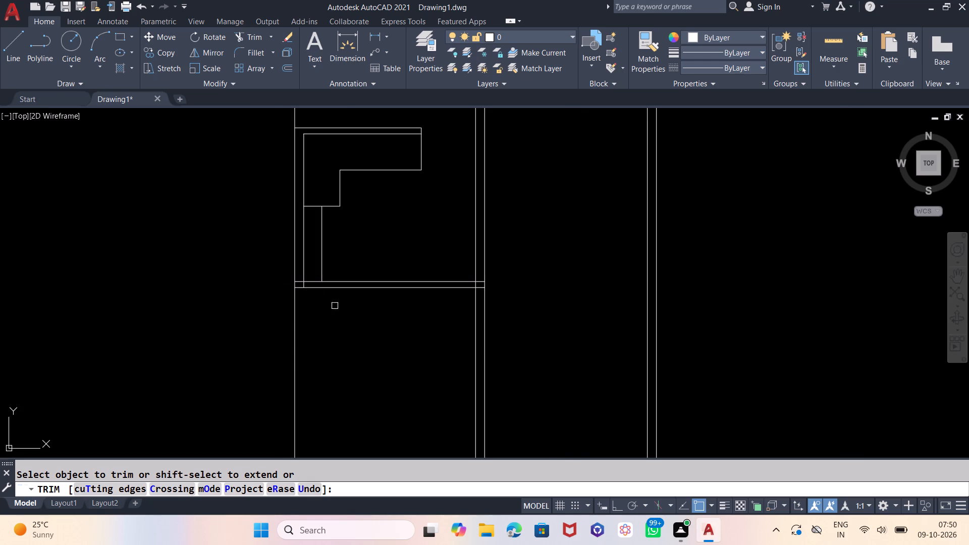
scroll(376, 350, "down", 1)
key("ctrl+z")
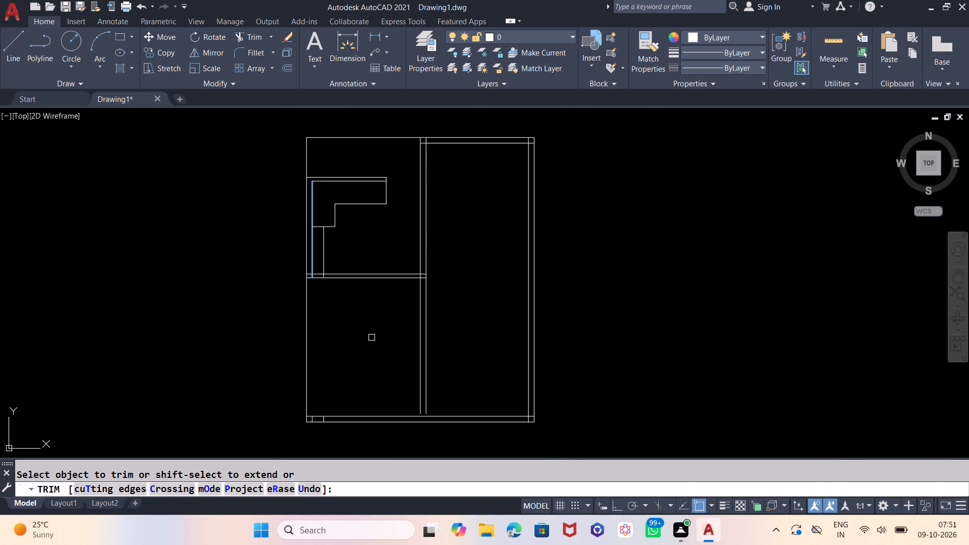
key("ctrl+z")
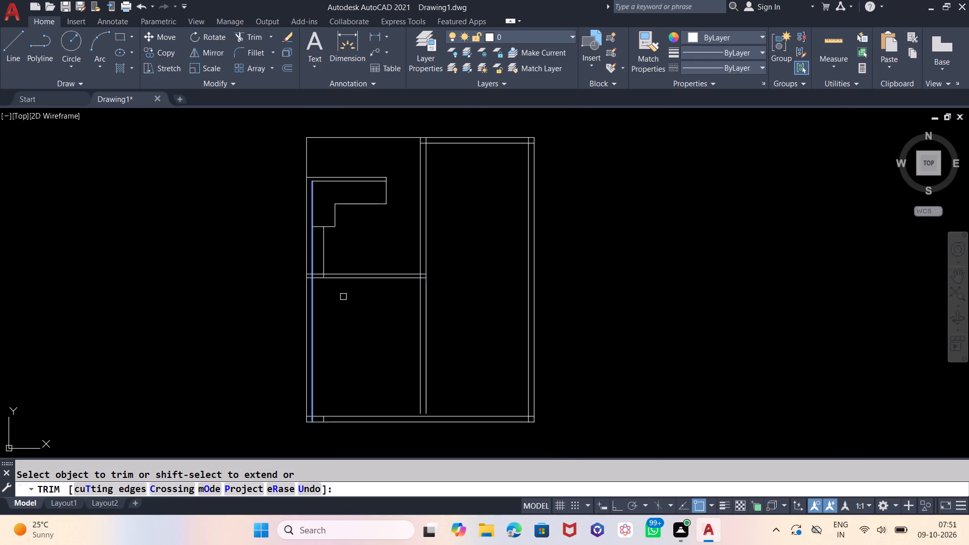
Trim the 1' offset line's leftover stubs inside the lower cross wall and the bottom wall.
scroll(325, 265, "up", 4)
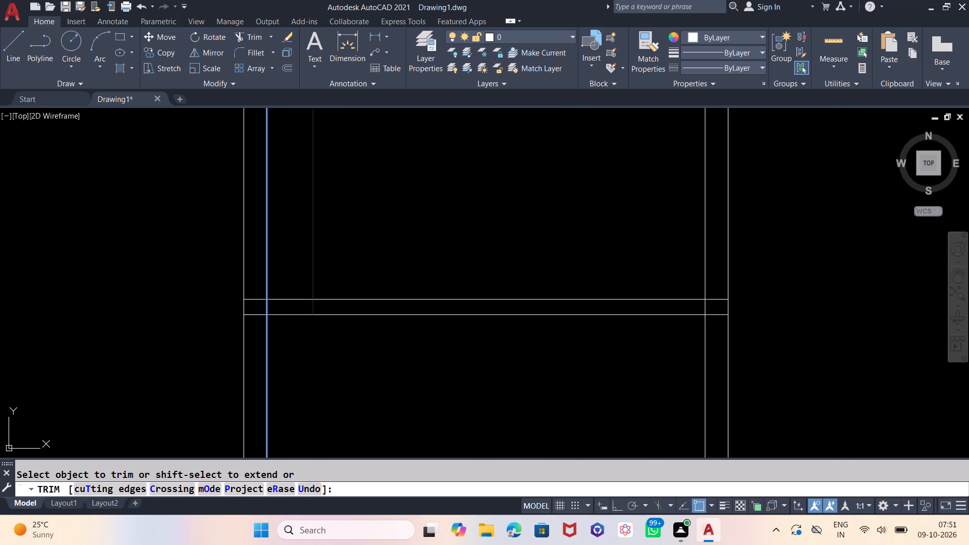
left_click(310, 305)
scroll(331, 227, "down", 2)
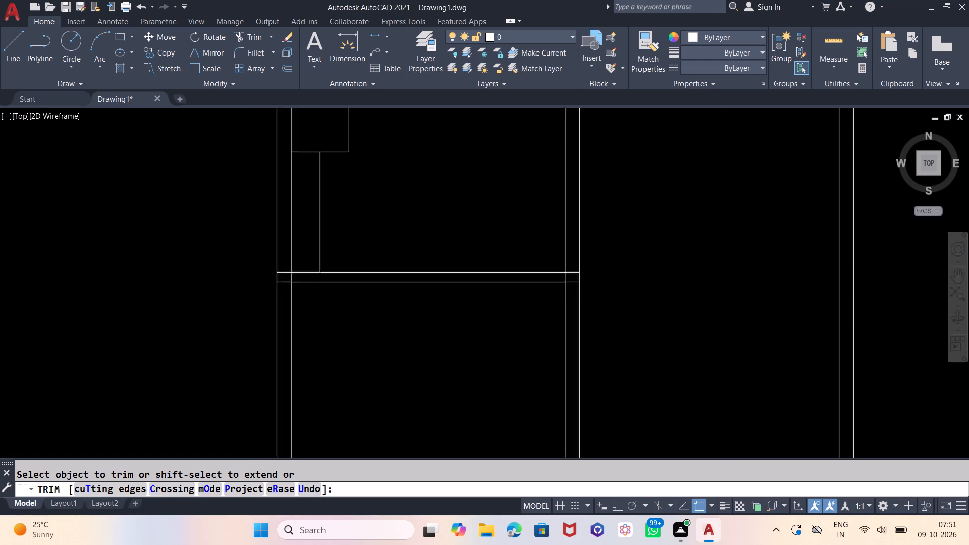
scroll(322, 258, "down", 2)
scroll(318, 344, "up", 4)
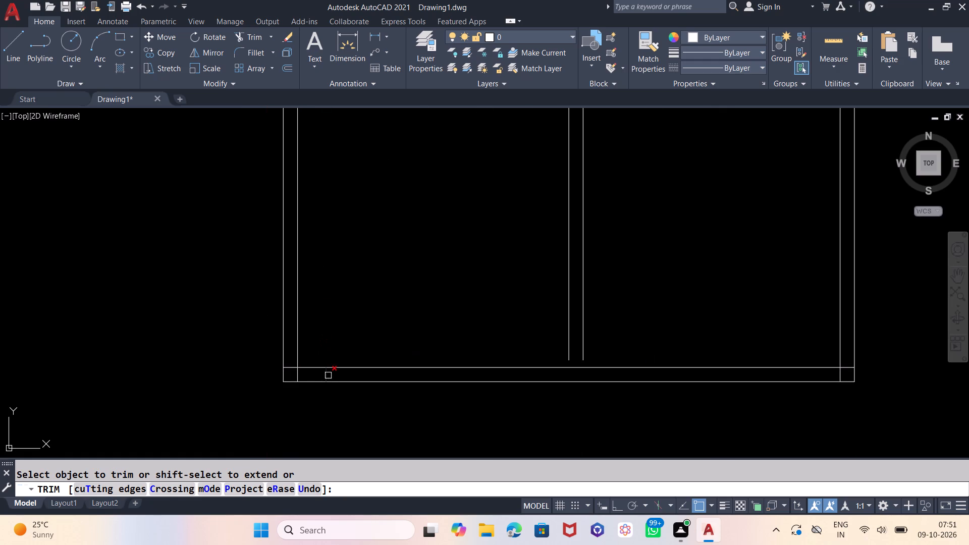
left_click(328, 374)
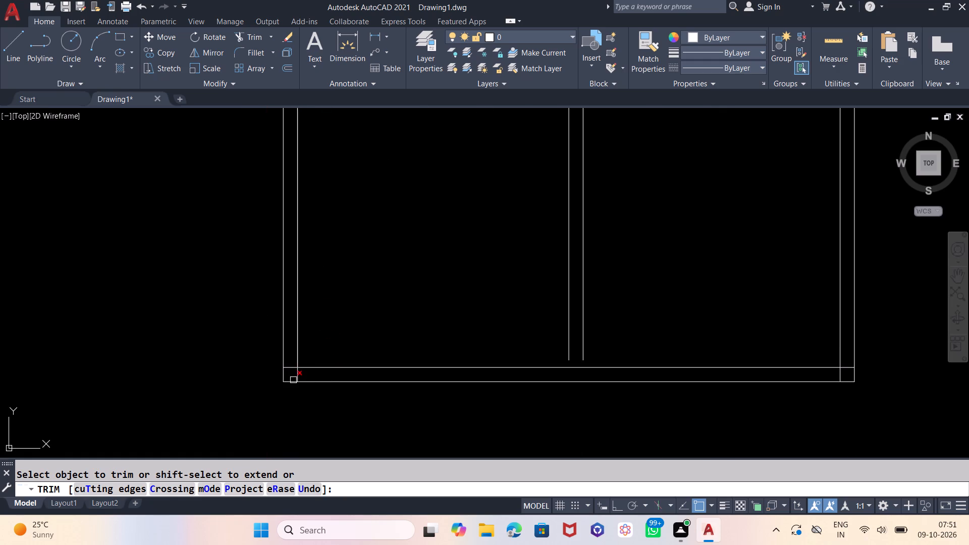
Trim the overlapping inner wall lines at the plan's bottom-left and bottom-right corners into clean corners.
left_click(297, 376)
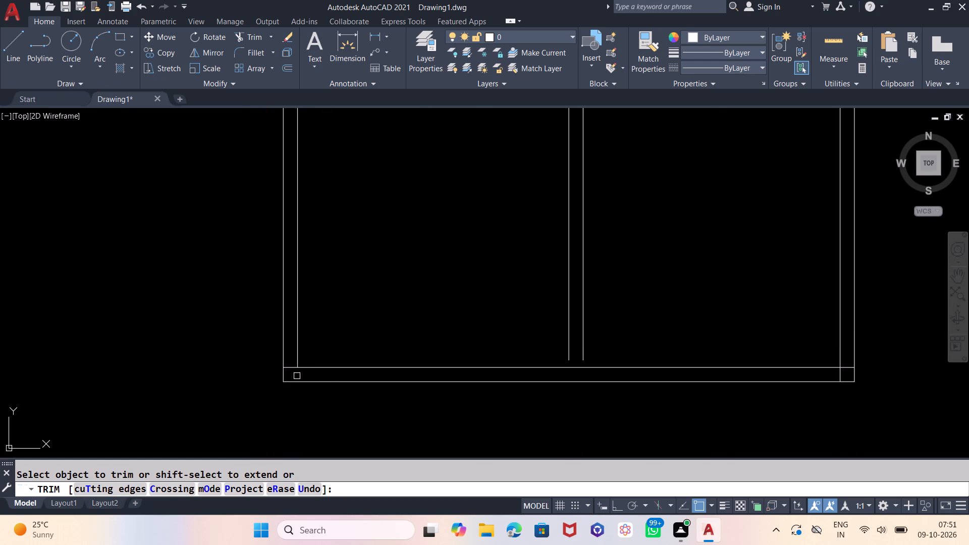
left_click(292, 366)
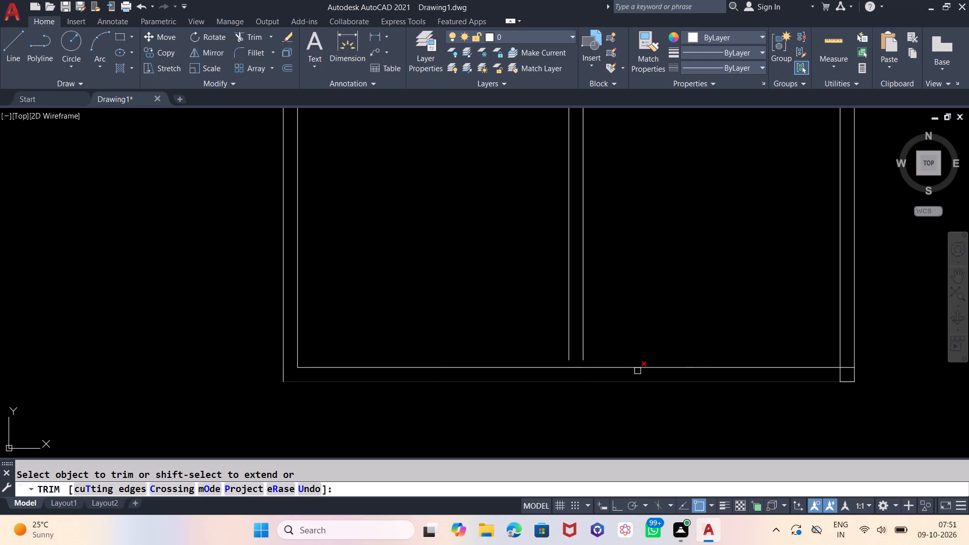
left_click(843, 374)
left_click(846, 367)
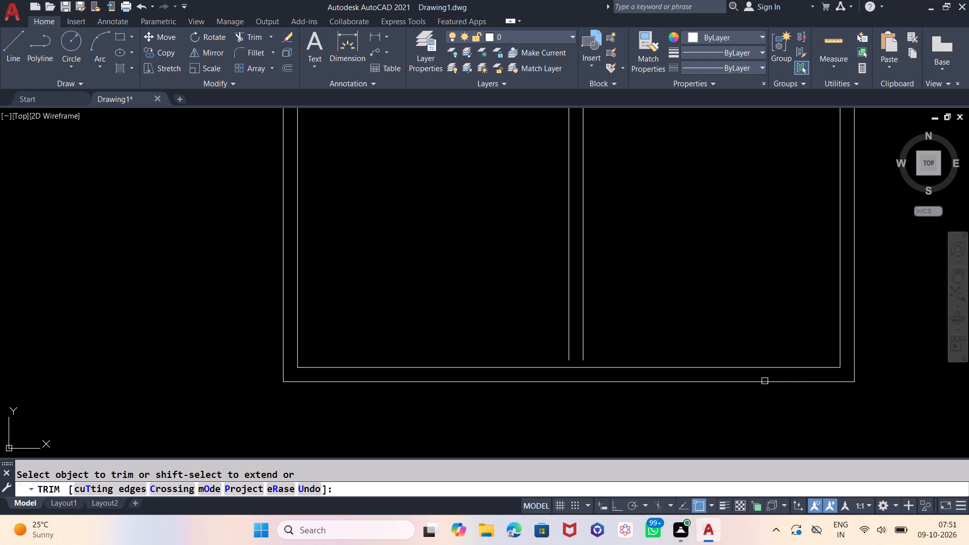
key("Escape")
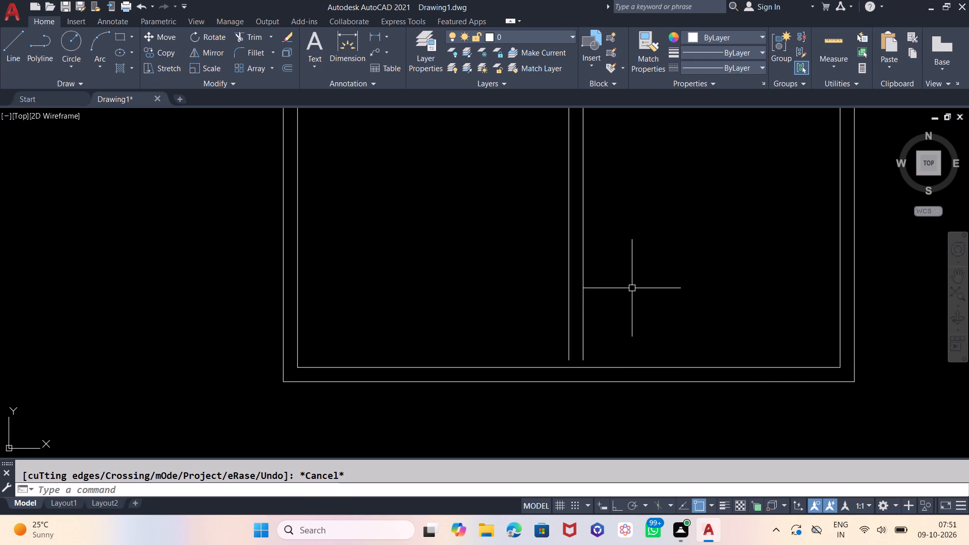
With Ortho on, draw vertical lines continuing the partition's right line past the bottom wall and its left line to the wall's inner line.
key("l")
key("Return")
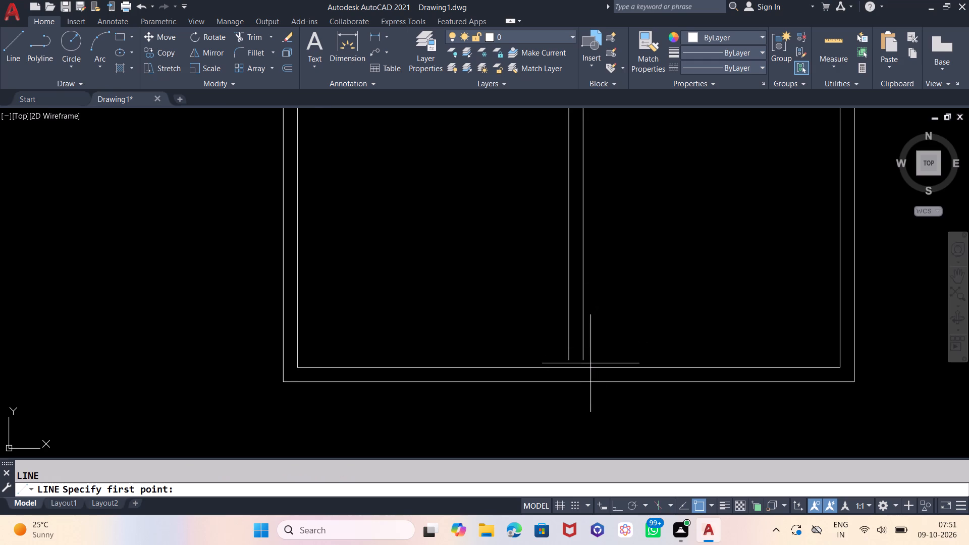
left_click(585, 361)
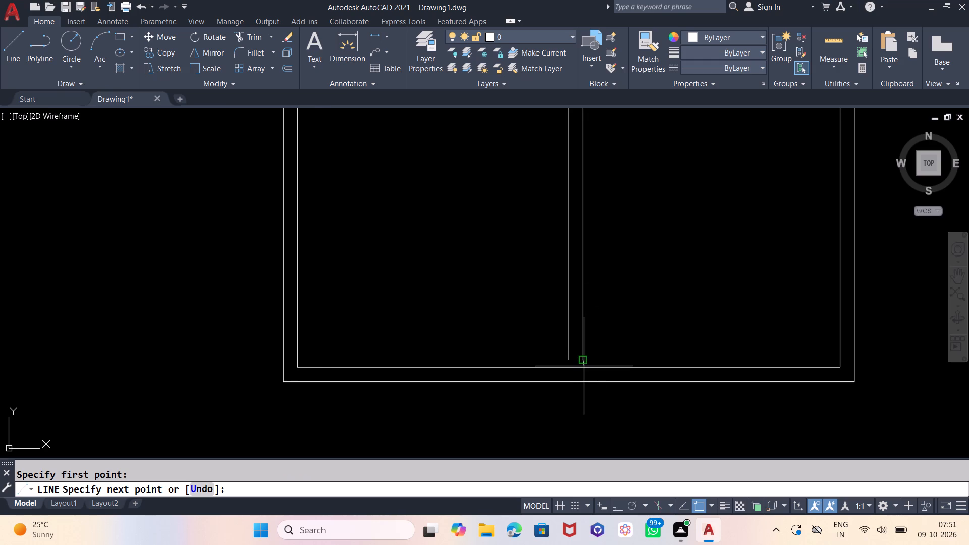
key("F8")
left_click(583, 415)
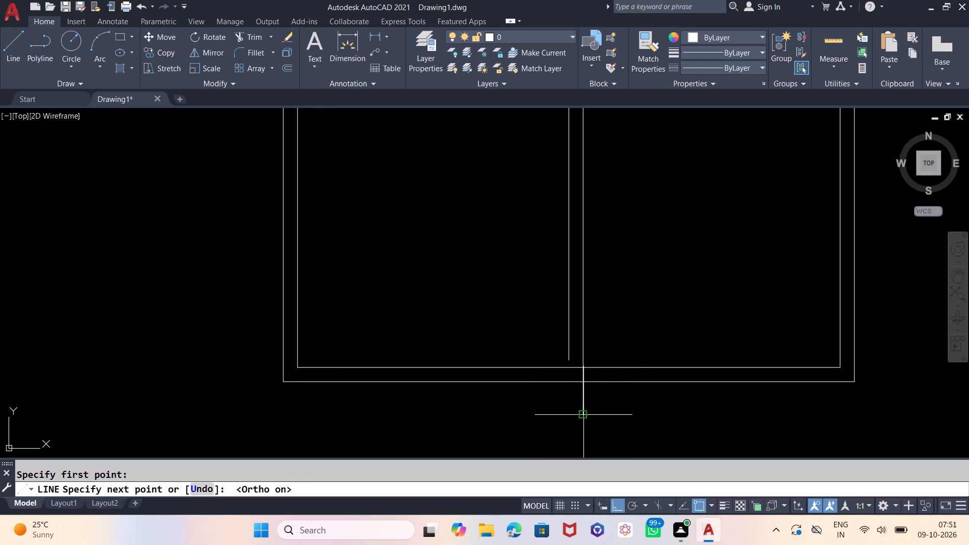
key("Escape")
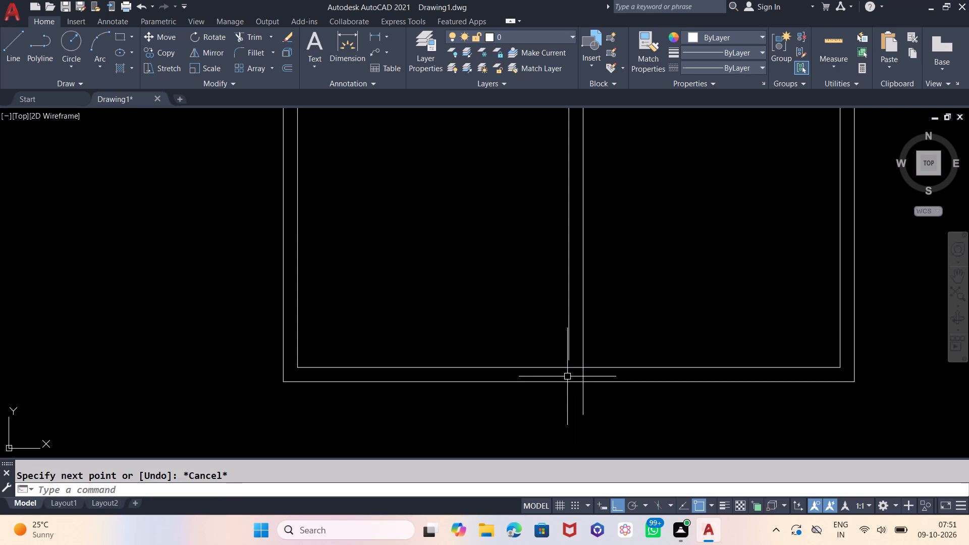
key("space")
left_click(568, 364)
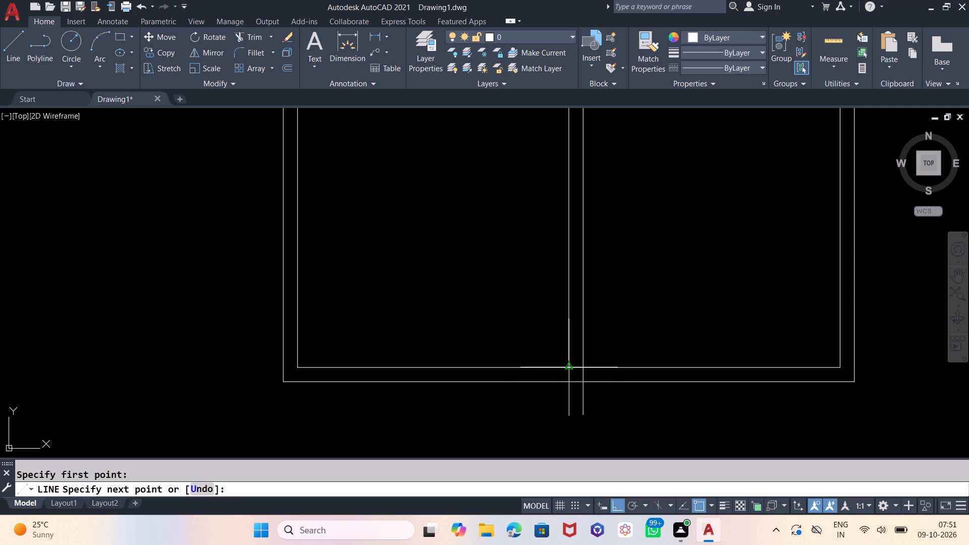
left_click(568, 371)
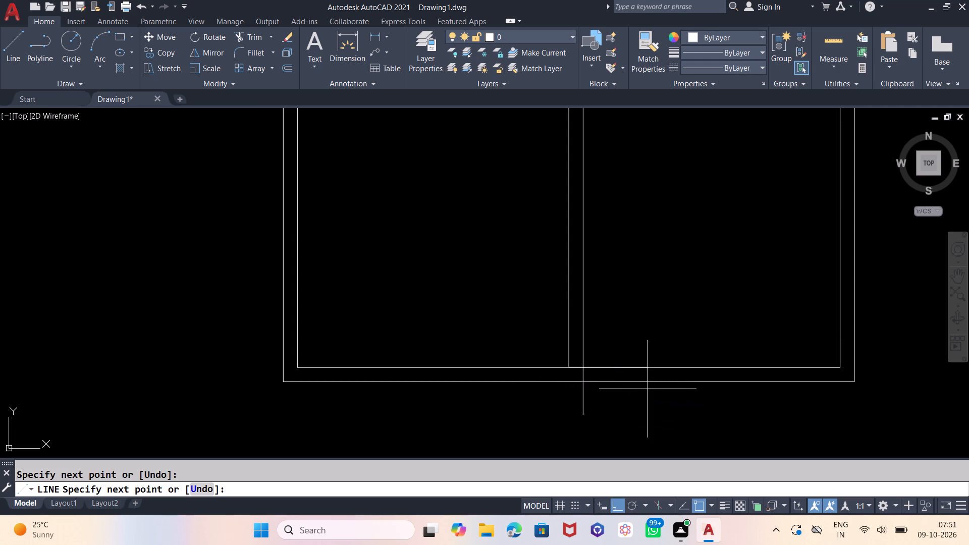
key("Escape")
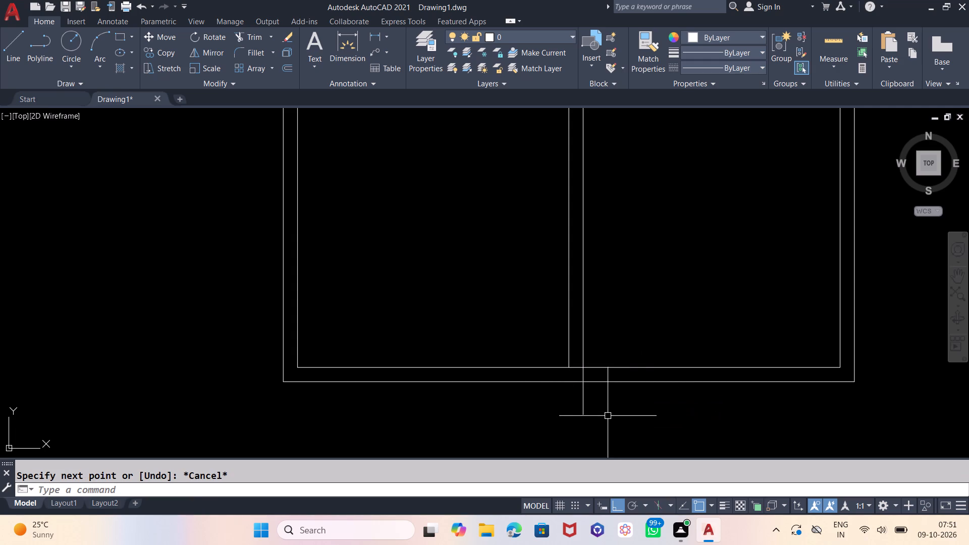
Trim the partition's right line back to the bottom wall's inner line, removing the parts below and inside the wall.
type("TR")
key("Return")
key("Return")
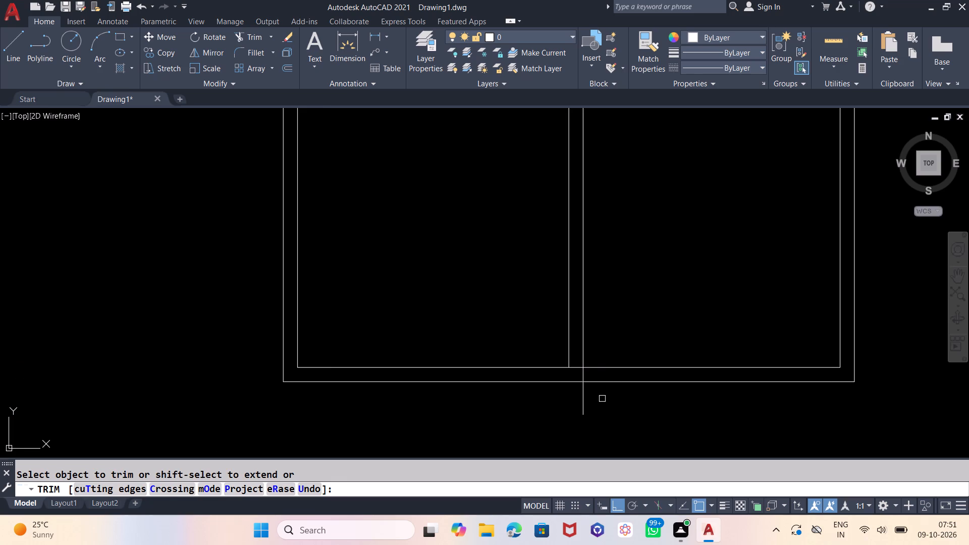
left_click(602, 399)
left_click(584, 404)
left_click(582, 404)
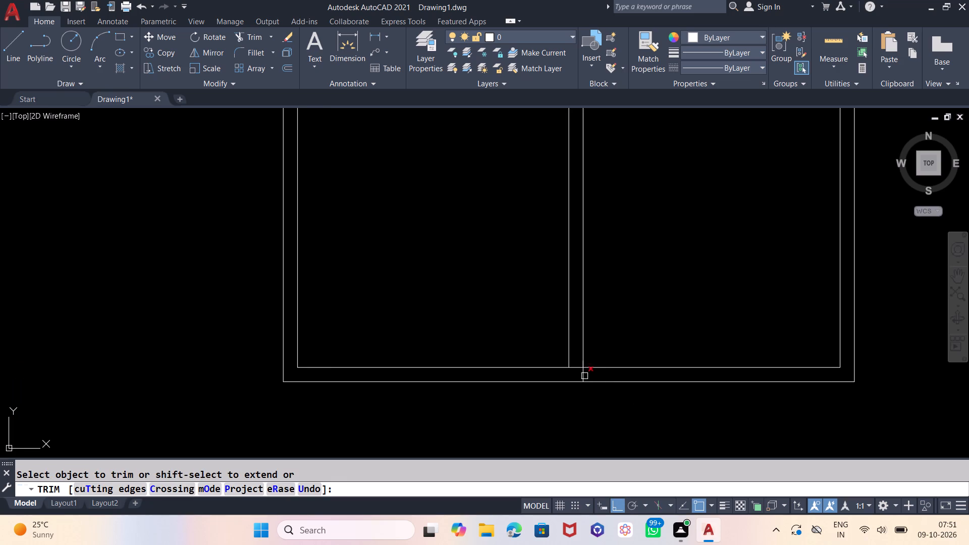
left_click(584, 375)
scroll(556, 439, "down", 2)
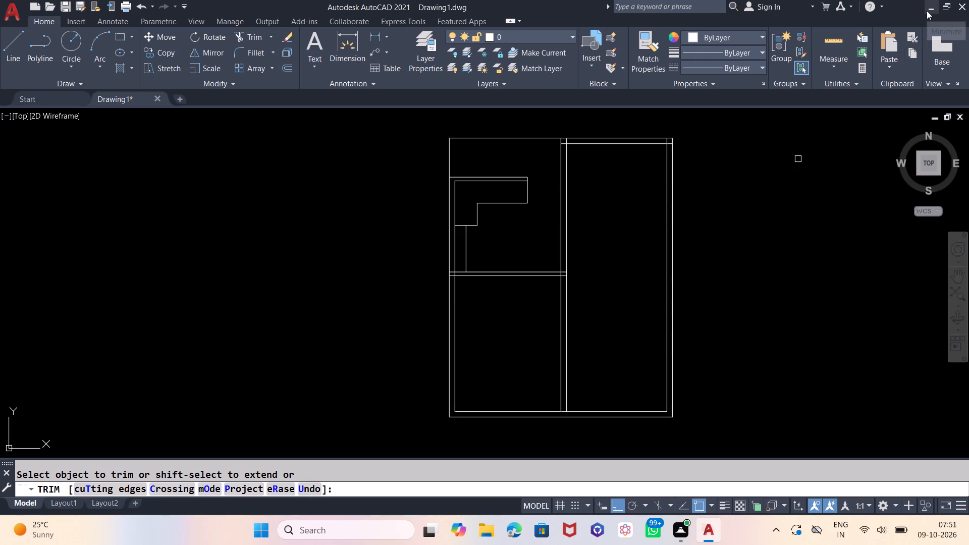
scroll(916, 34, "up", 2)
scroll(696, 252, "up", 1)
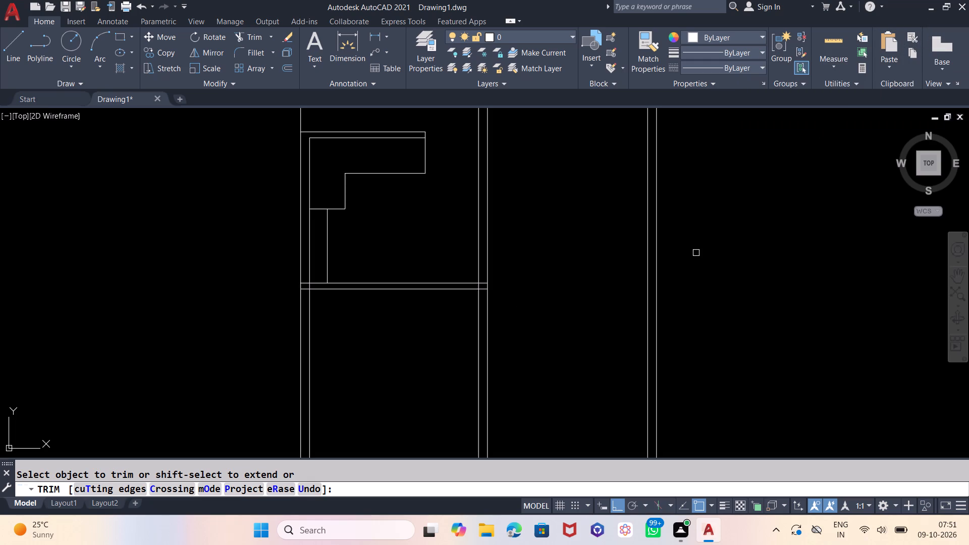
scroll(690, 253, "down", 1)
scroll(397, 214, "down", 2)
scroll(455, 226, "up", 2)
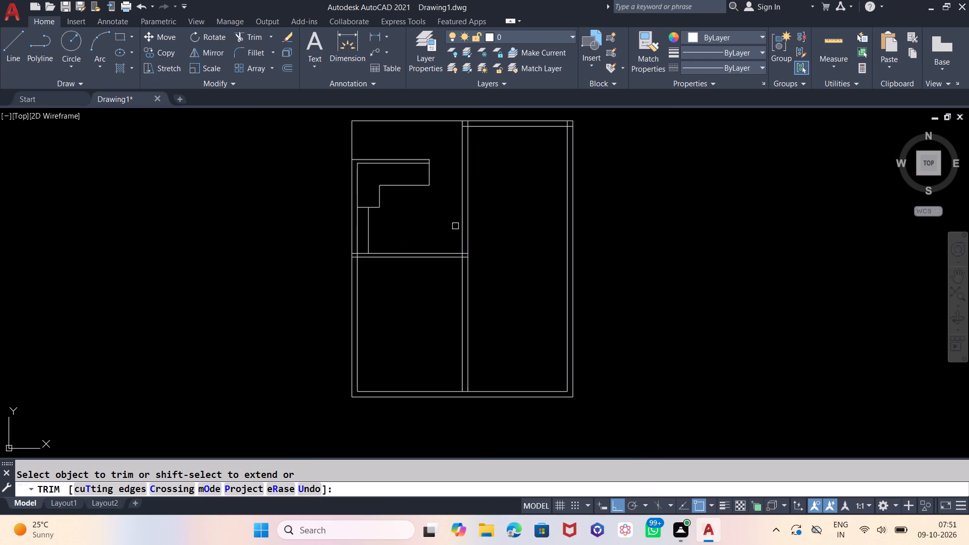
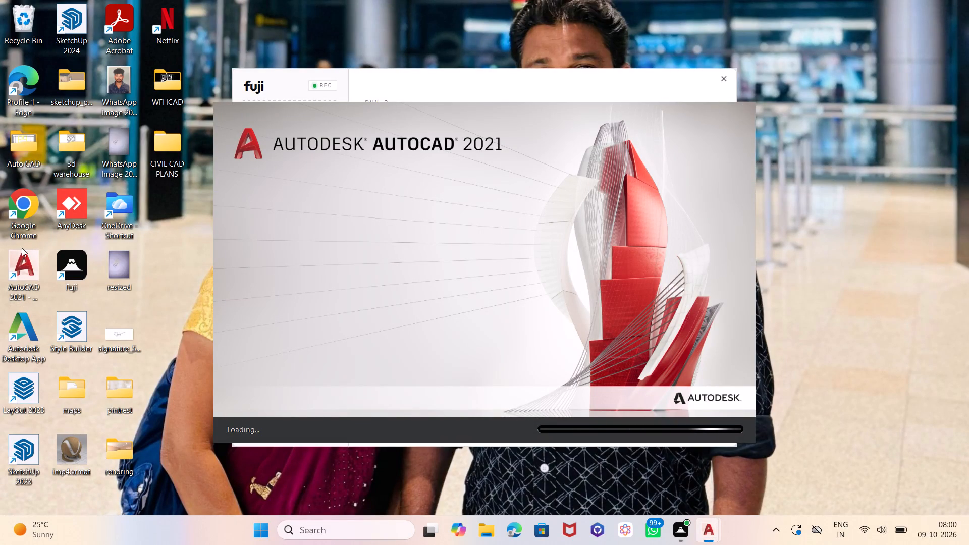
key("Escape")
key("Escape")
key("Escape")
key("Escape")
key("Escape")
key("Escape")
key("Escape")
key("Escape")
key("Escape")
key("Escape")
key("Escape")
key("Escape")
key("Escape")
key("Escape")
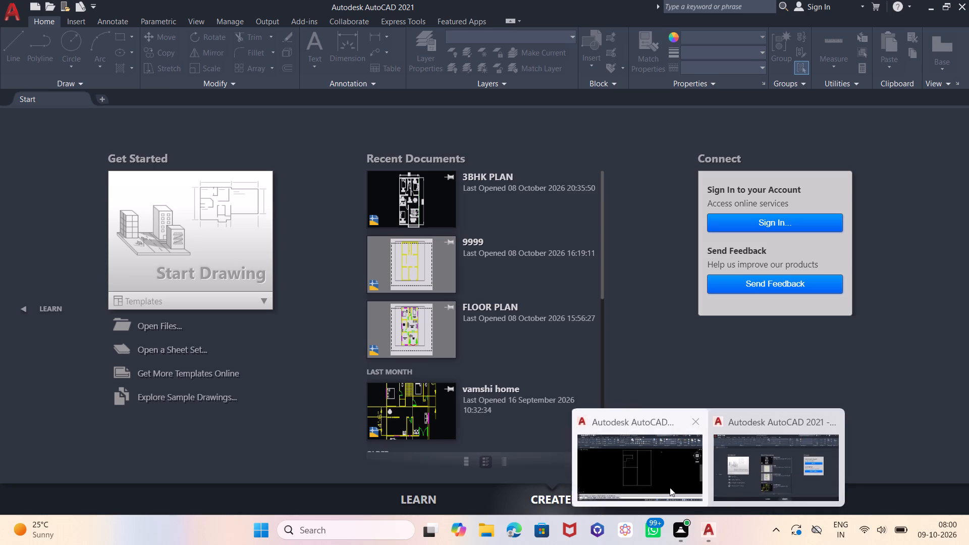
Return to the Drawing1 window, close the extra AutoCAD window on the Start page, and end the running Trim.
left_click(670, 487)
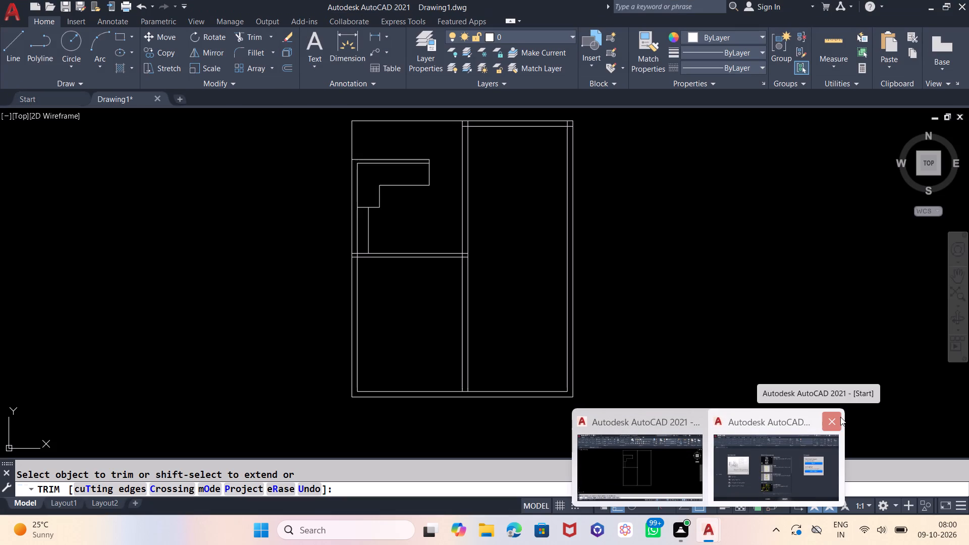
left_click(840, 417)
left_click(724, 446)
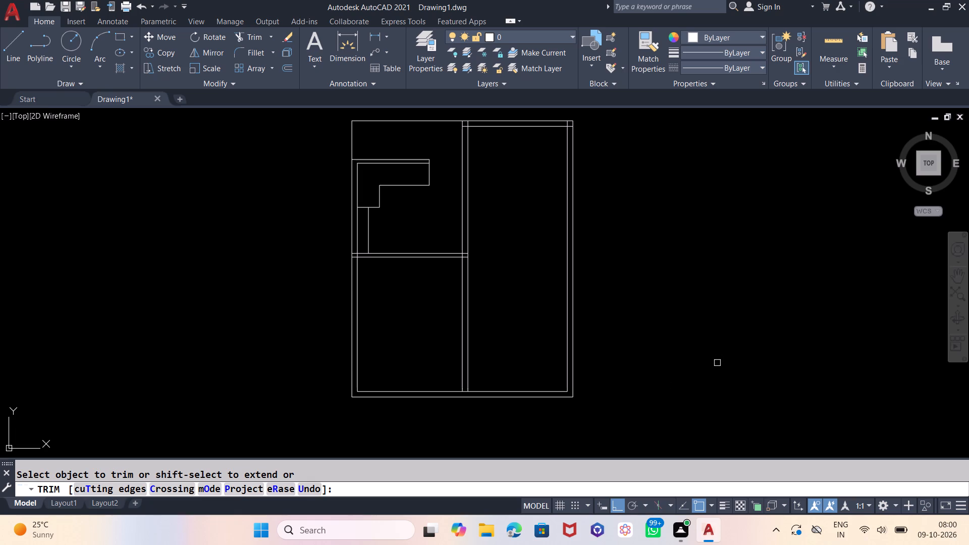
key("Escape")
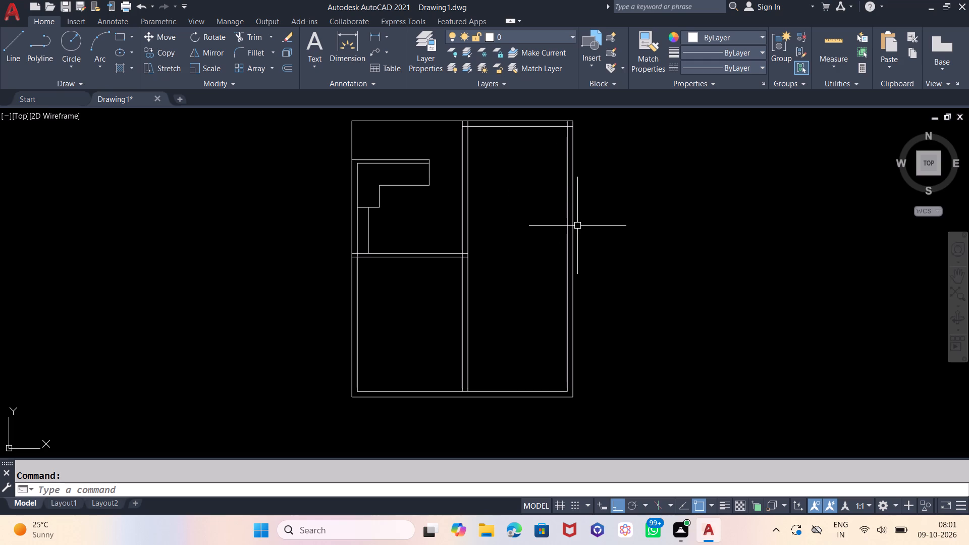
Offset the top wall's inner line 9' downward in the space east of the partition.
key("o")
key("Return")
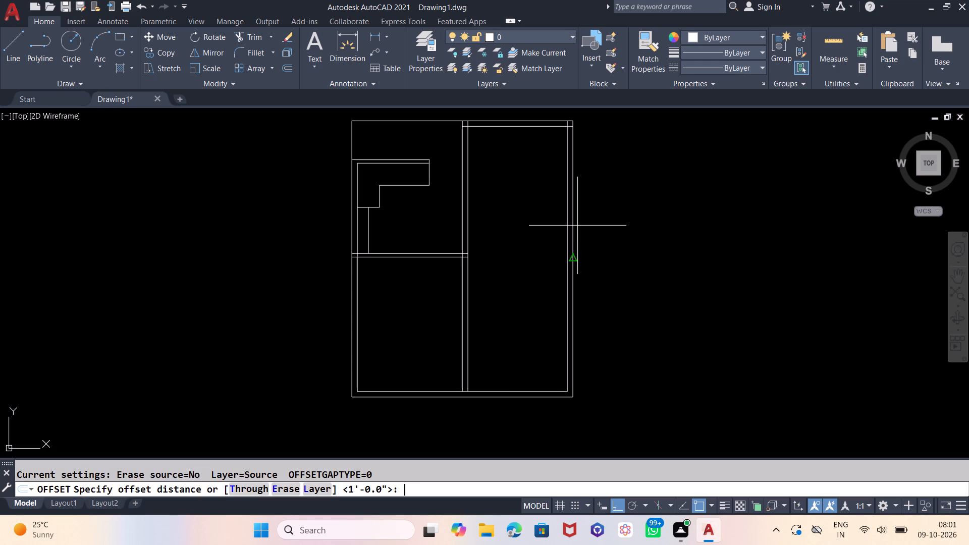
type("9'")
key("Return")
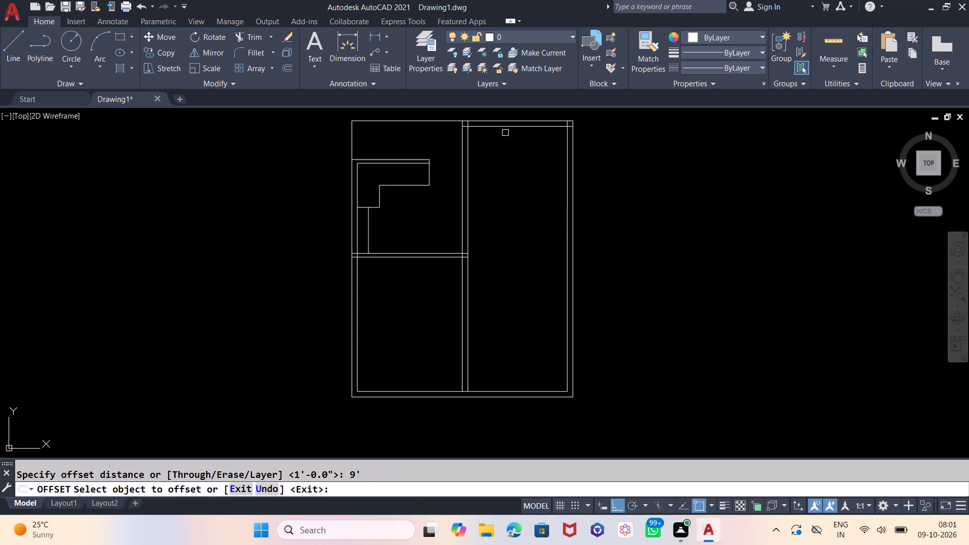
left_click(508, 129)
left_click(514, 253)
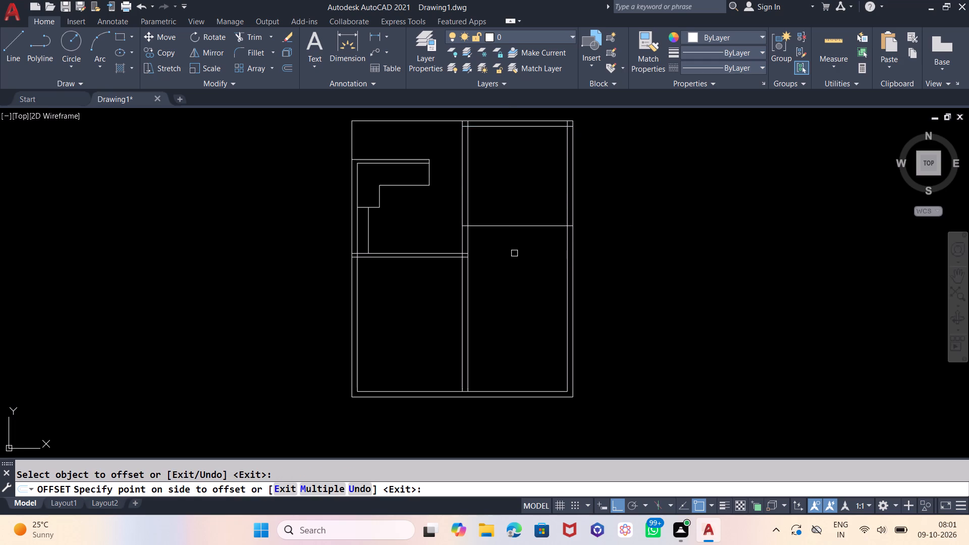
key("Escape")
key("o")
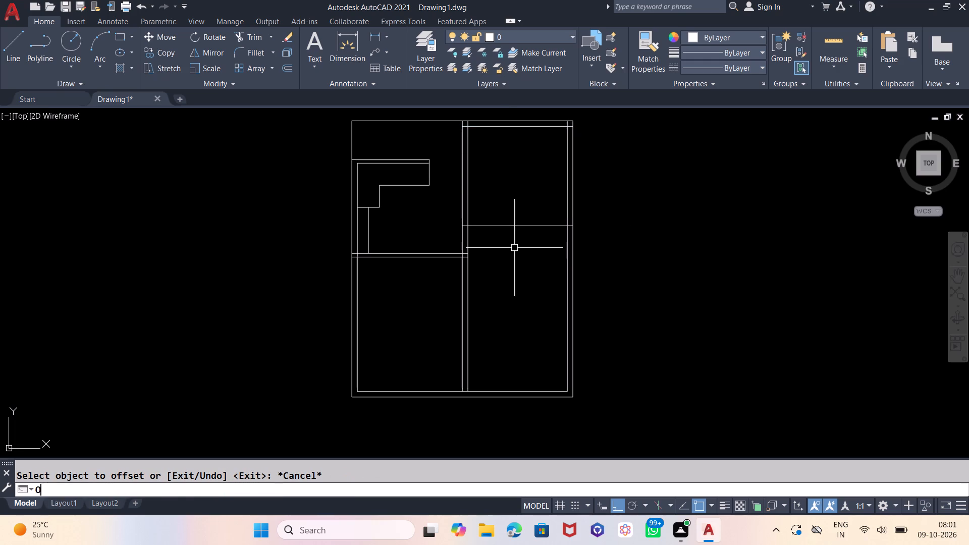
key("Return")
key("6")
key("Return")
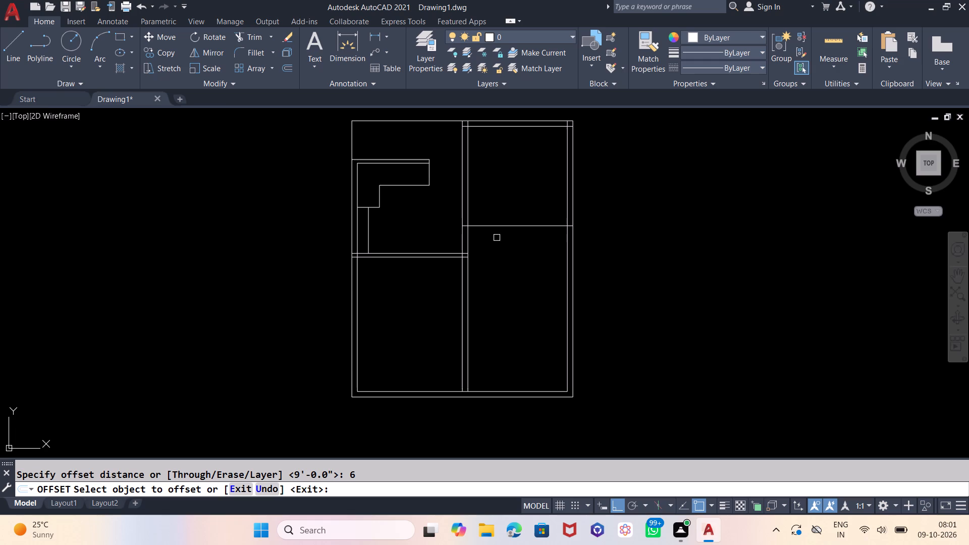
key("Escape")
Offset the new horizontal line east of the partition 4" downward to form a cross wall.
key("o")
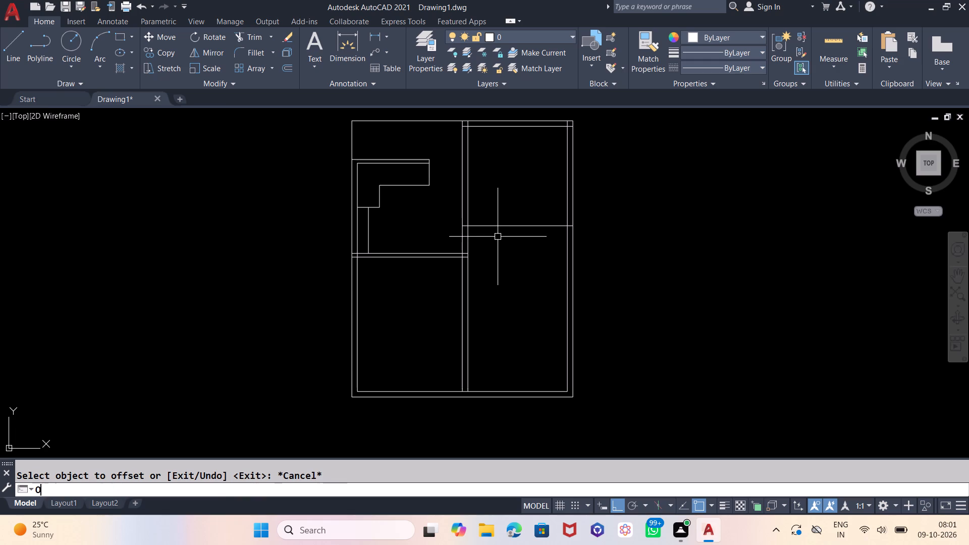
key("Return")
key("4")
key("Return")
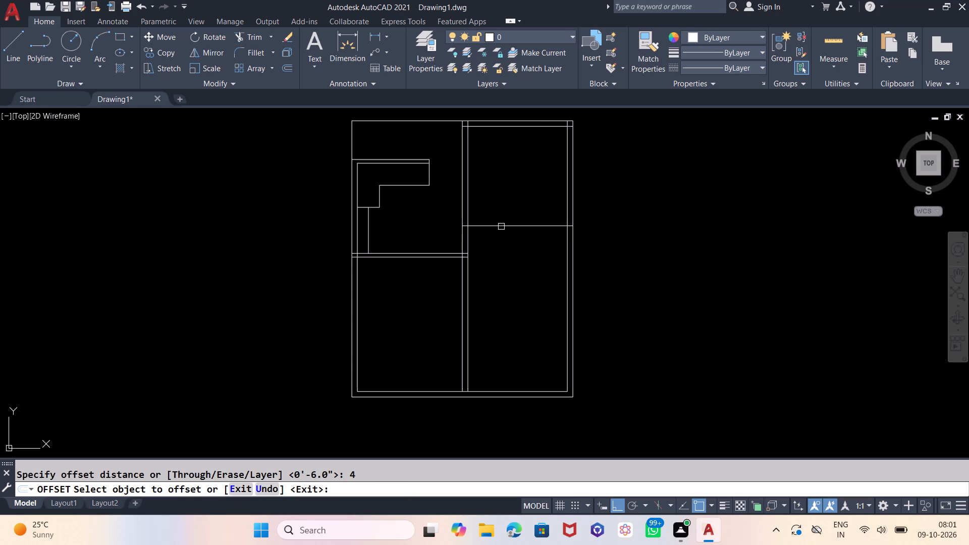
left_click(501, 227)
left_click(506, 239)
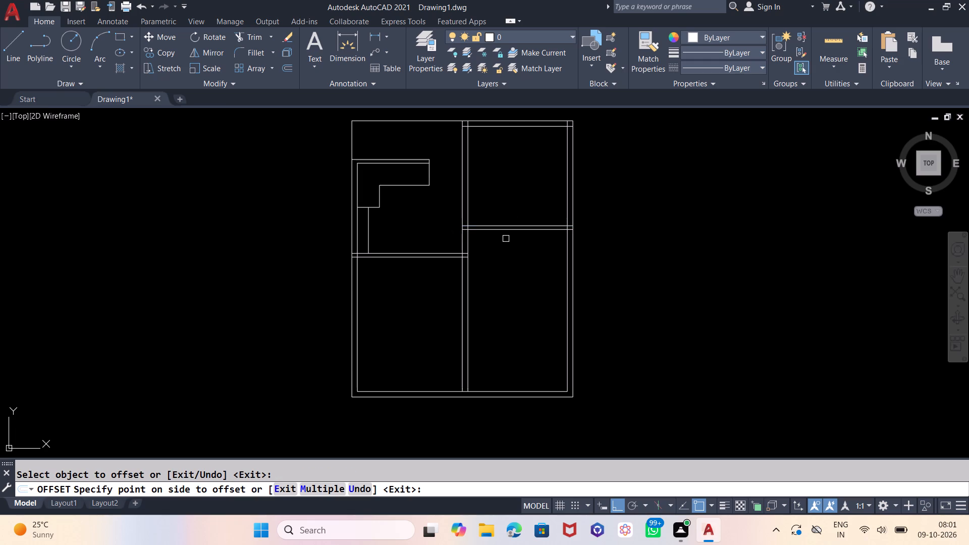
key("Escape")
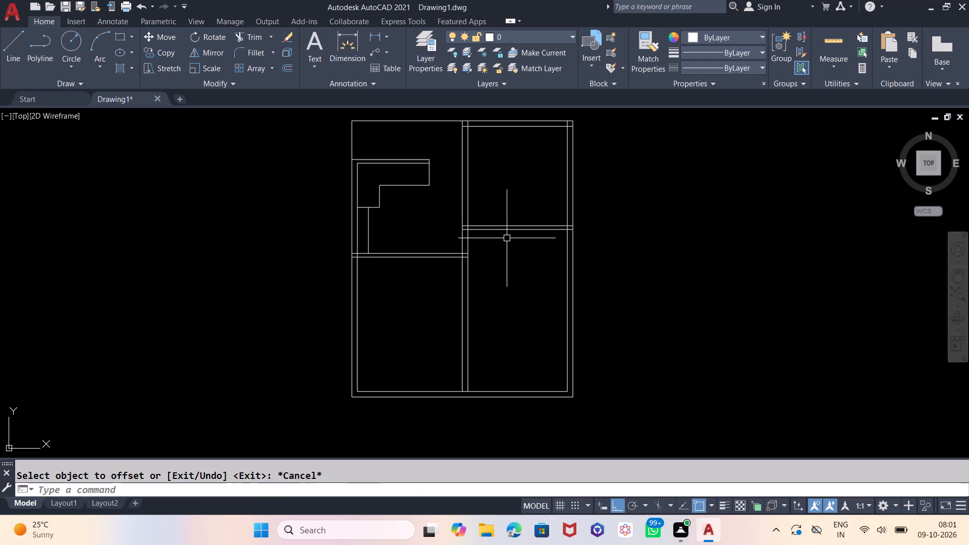
Measure the partition distance between the two cross walls and the upper-right room's clear length with the Dimension tool.
left_click(353, 64)
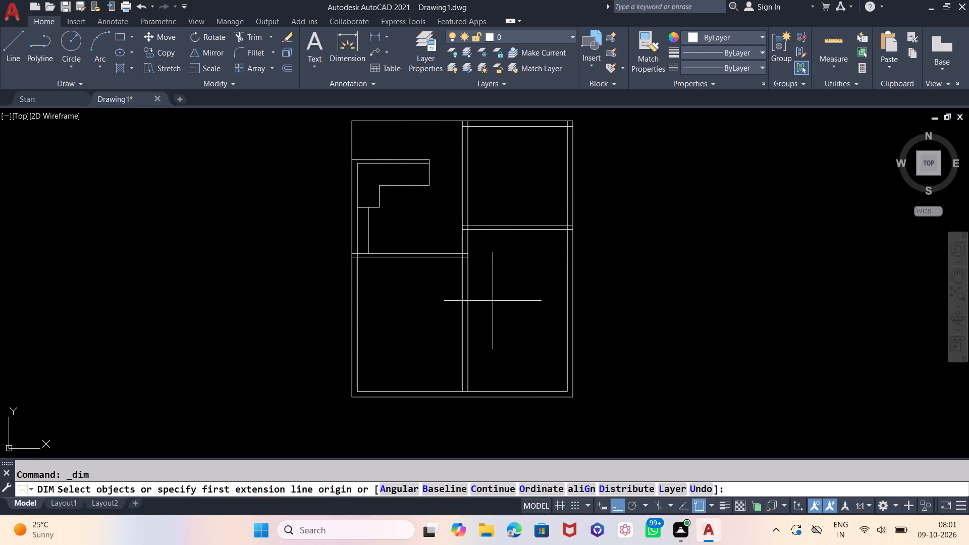
scroll(464, 249, "up", 2)
left_click(469, 260)
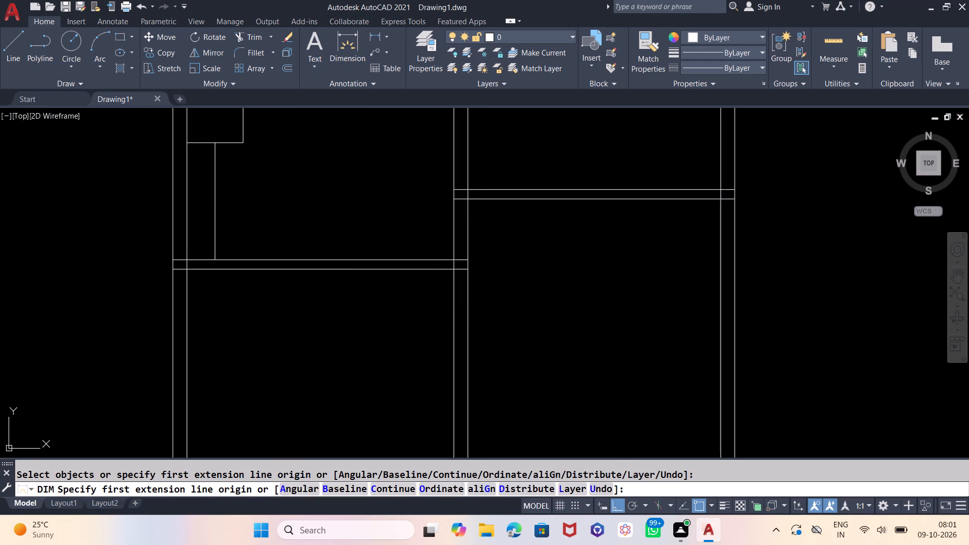
left_click(469, 198)
scroll(499, 306, "down", 2)
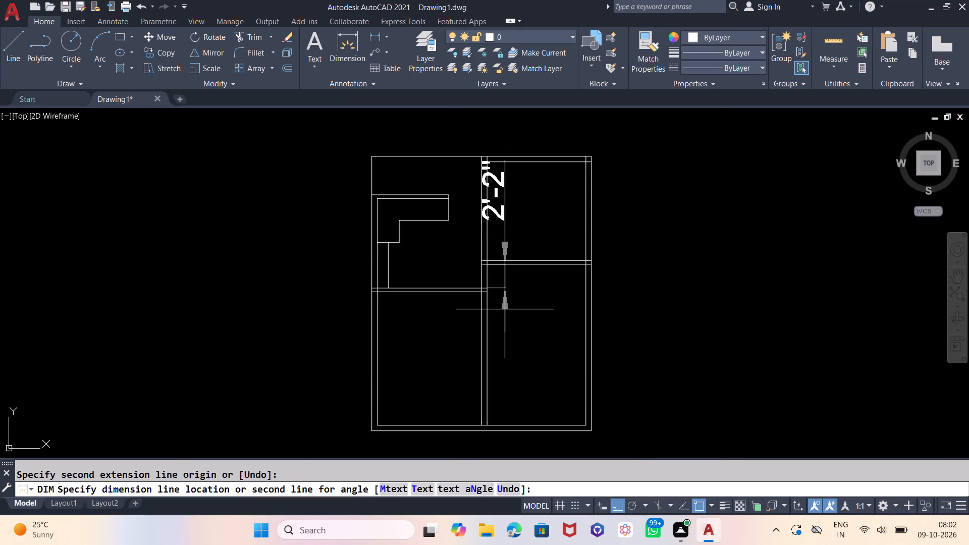
key("Escape")
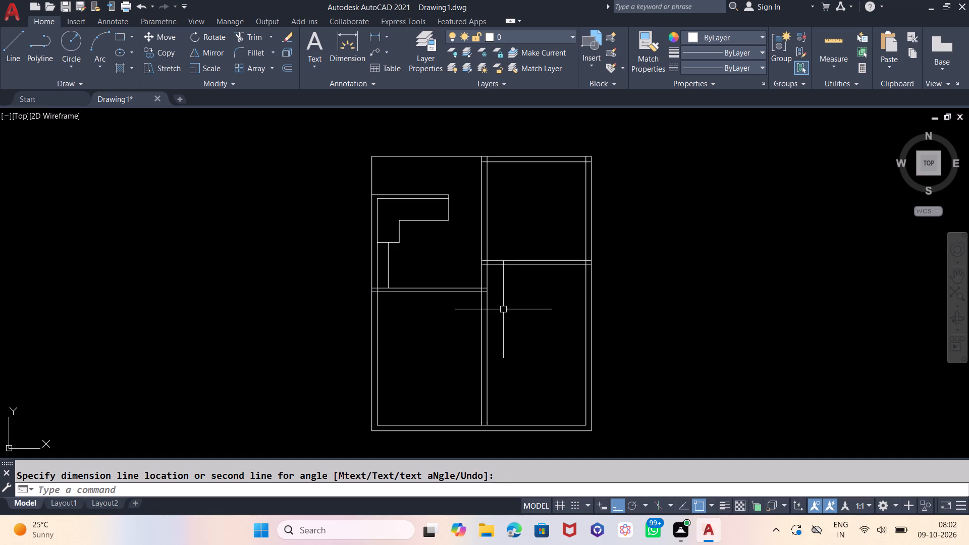
left_click(352, 38)
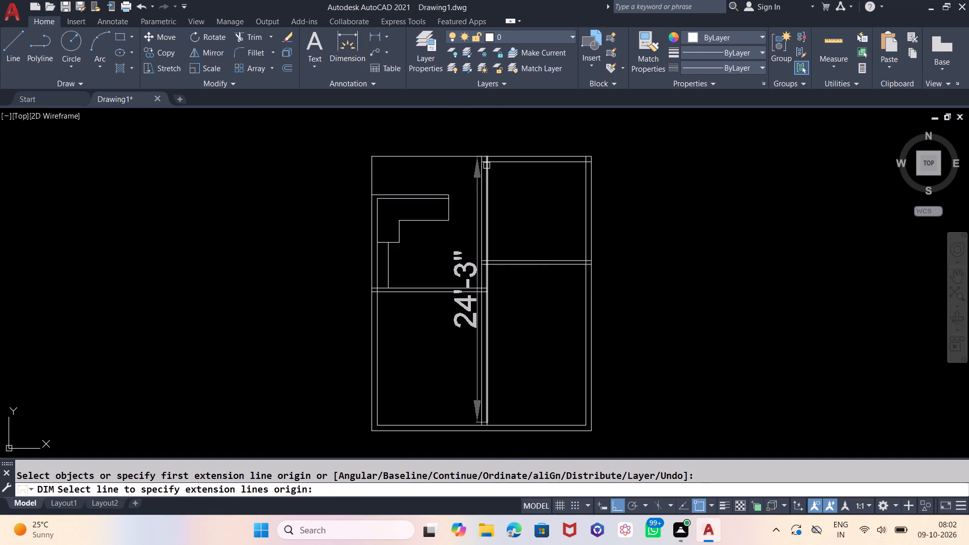
left_click(487, 163)
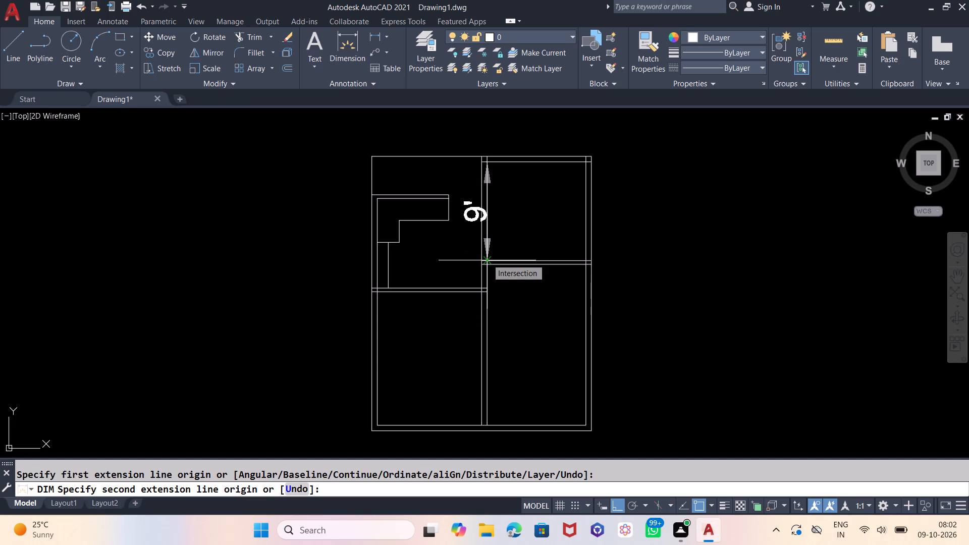
key("Escape")
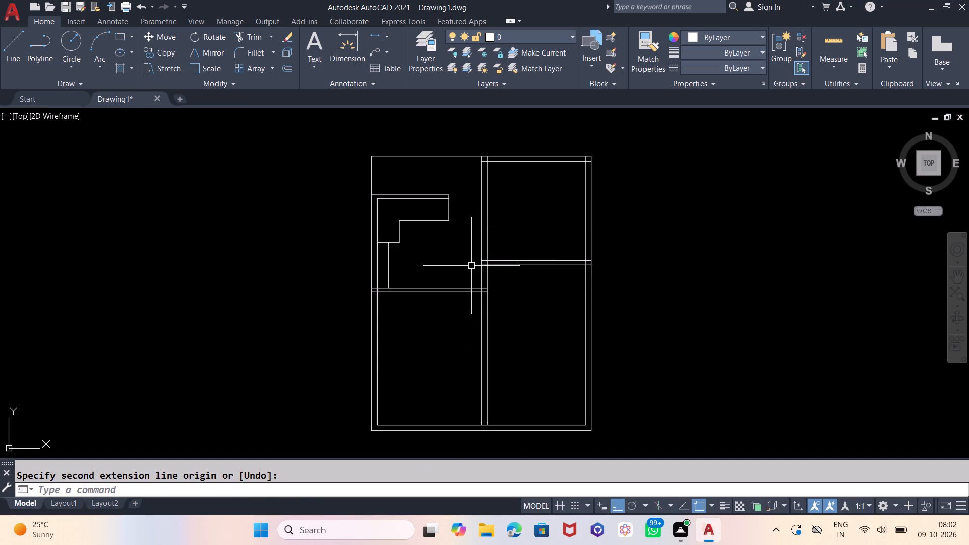
Trim both partition lines between the upper-right room's cross wall and the lower-left room's cross wall to make an opening.
type("TR")
key("Return")
key("Return")
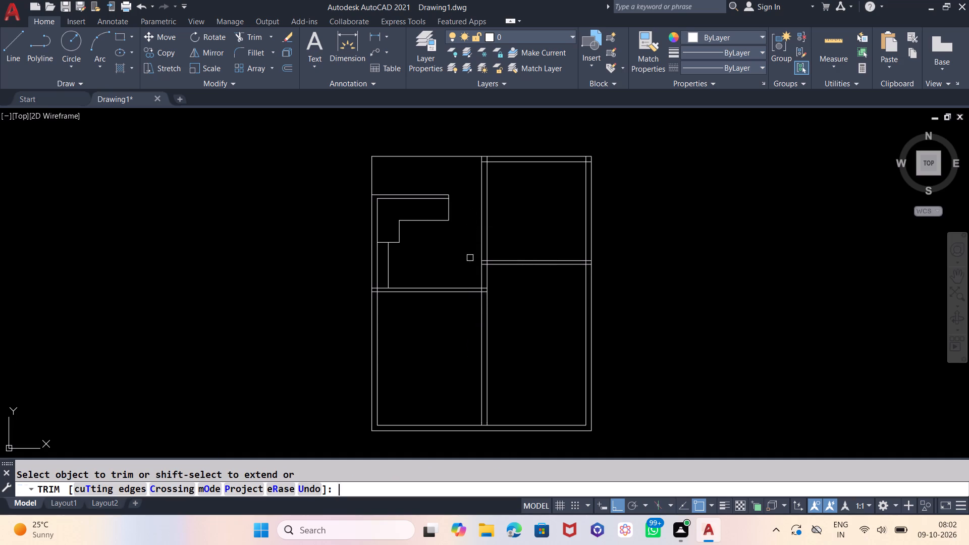
left_click(502, 277)
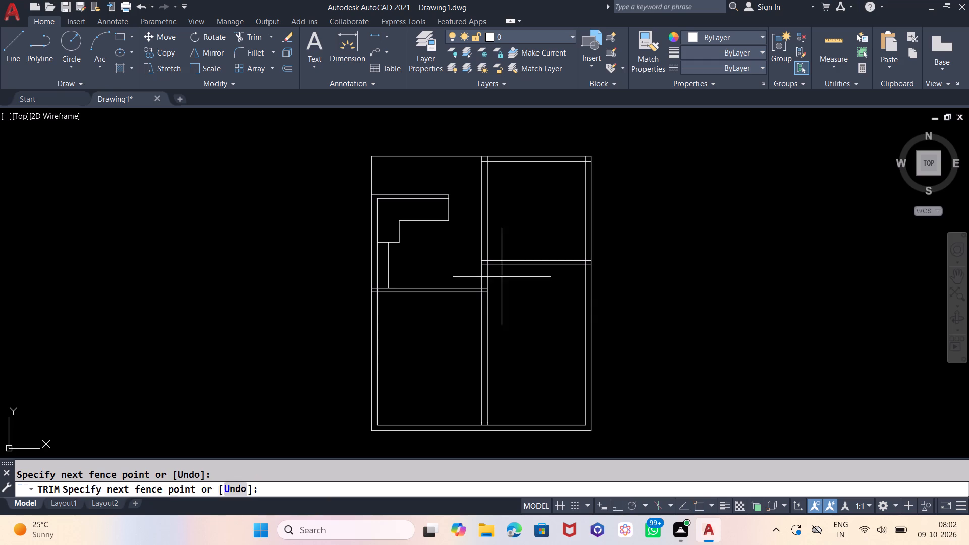
left_click(476, 276)
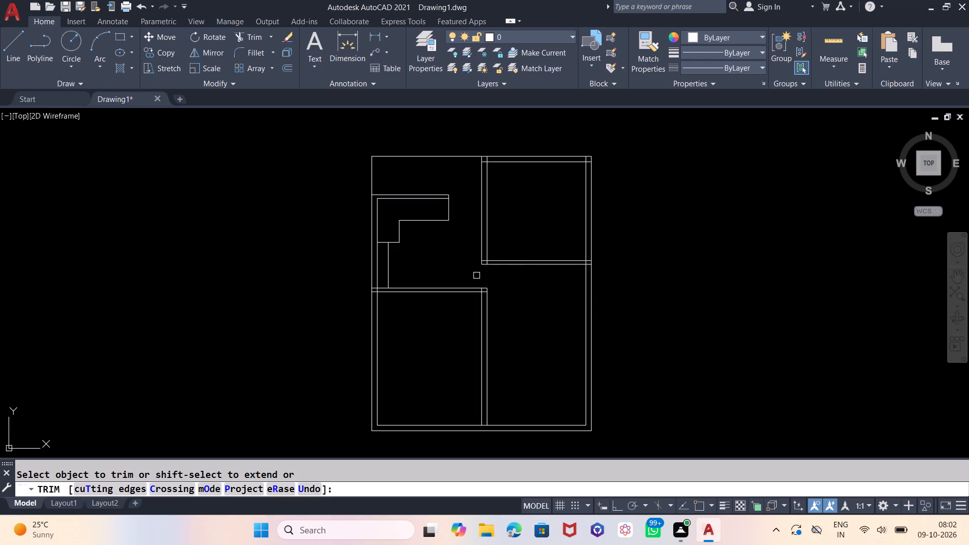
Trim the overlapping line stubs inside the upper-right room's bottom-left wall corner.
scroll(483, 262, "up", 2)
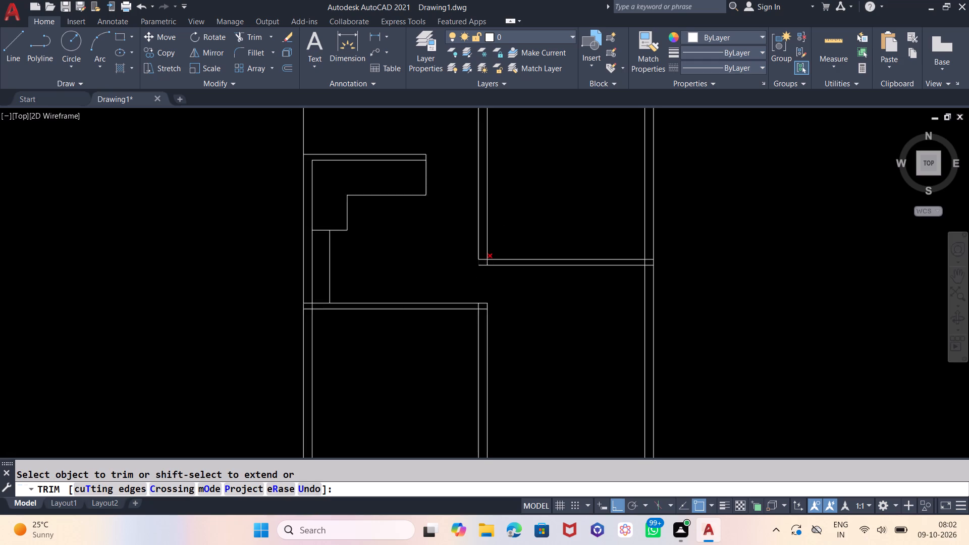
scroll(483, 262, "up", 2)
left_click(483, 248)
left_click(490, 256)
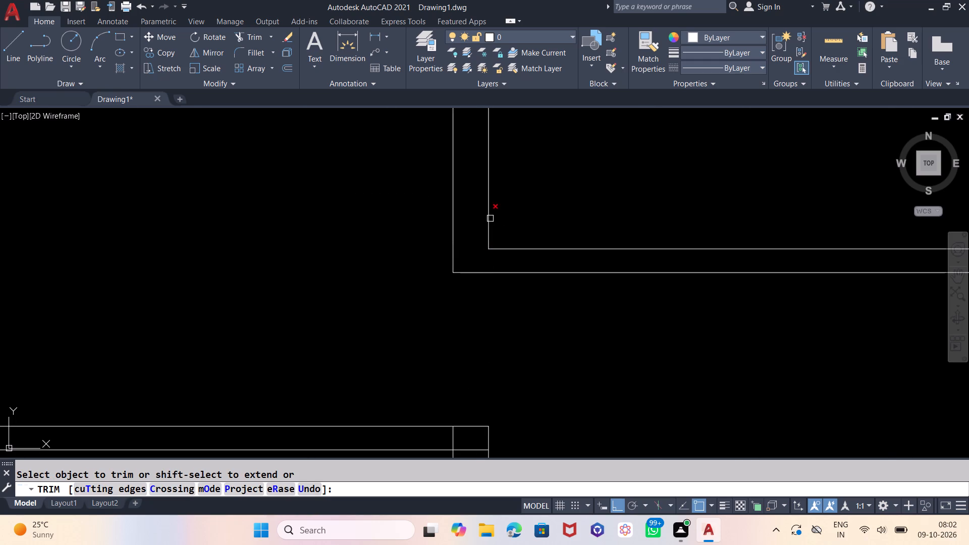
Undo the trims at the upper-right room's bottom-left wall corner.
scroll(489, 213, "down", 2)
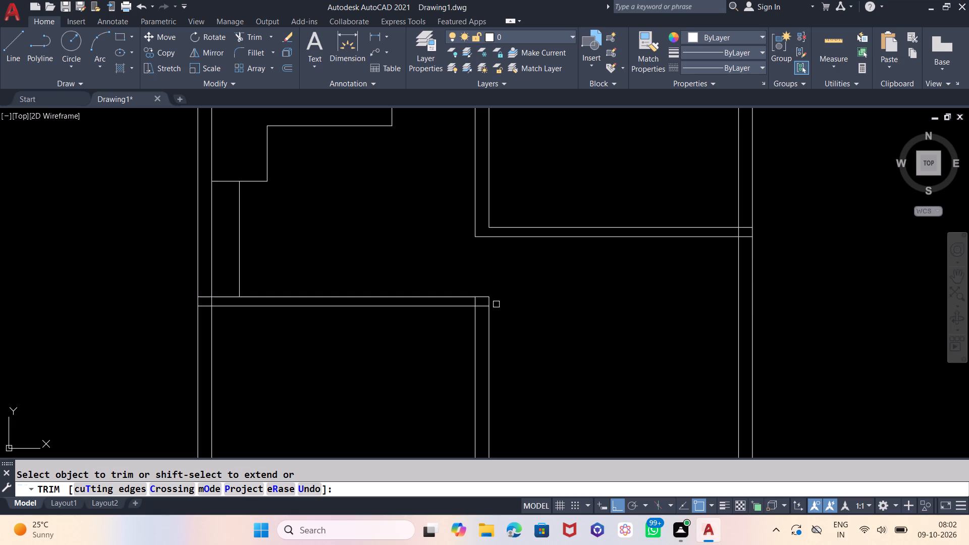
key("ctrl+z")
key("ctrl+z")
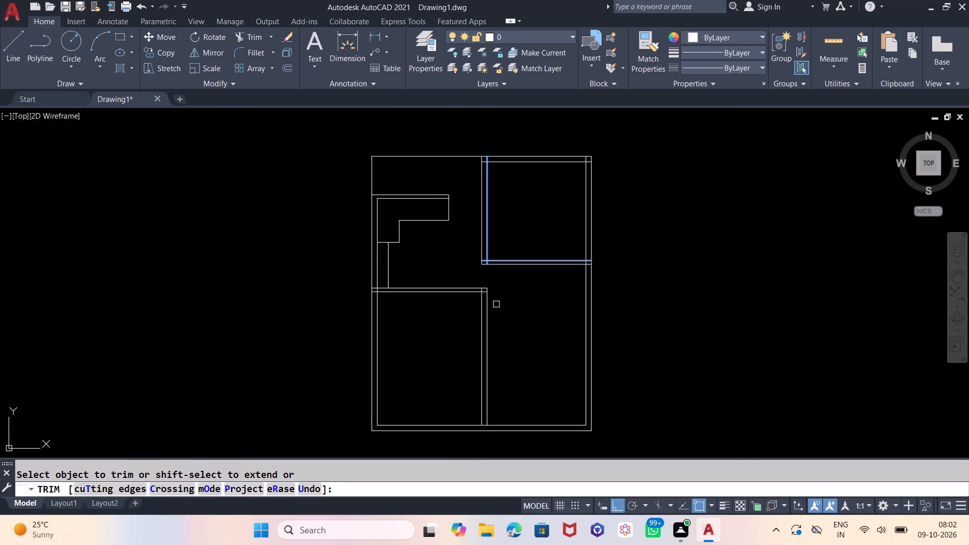
Trim the overlapping line stubs where the lower-left room's cross wall meets the partition into a clean corner.
scroll(483, 302, "up", 4)
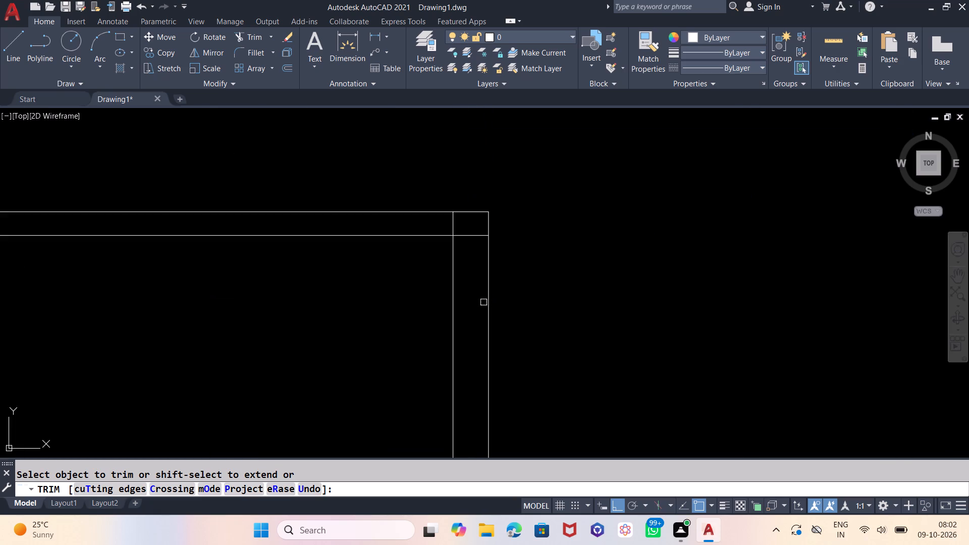
left_click(453, 226)
left_click(468, 235)
scroll(460, 203, "down", 4)
scroll(472, 319, "down", 3)
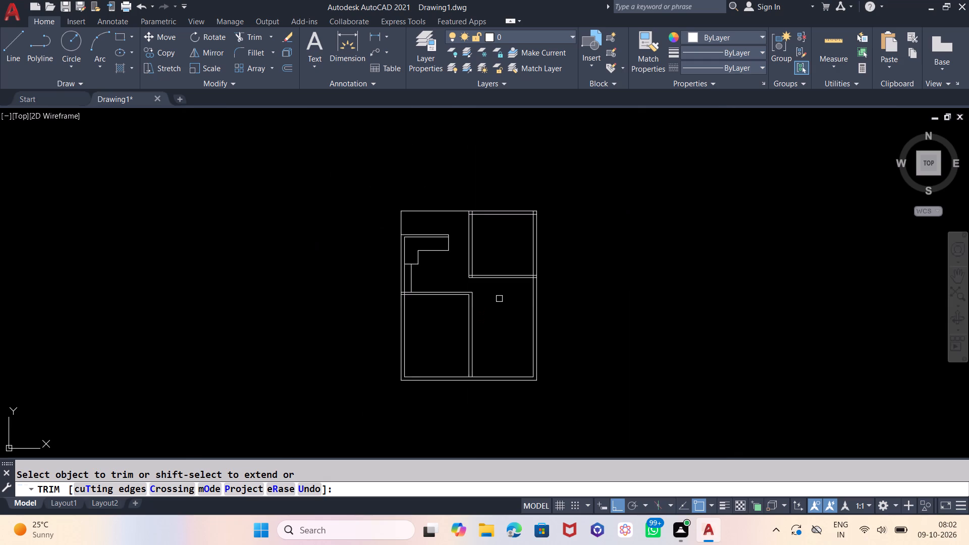
key("Escape")
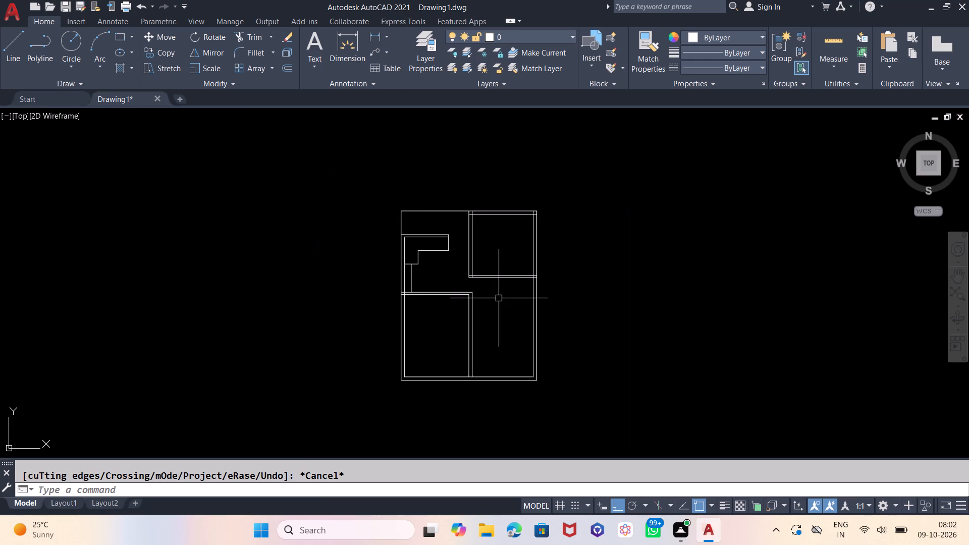
Measure the lower-left room's clear width and depth with temporary dimensions.
left_click(357, 53)
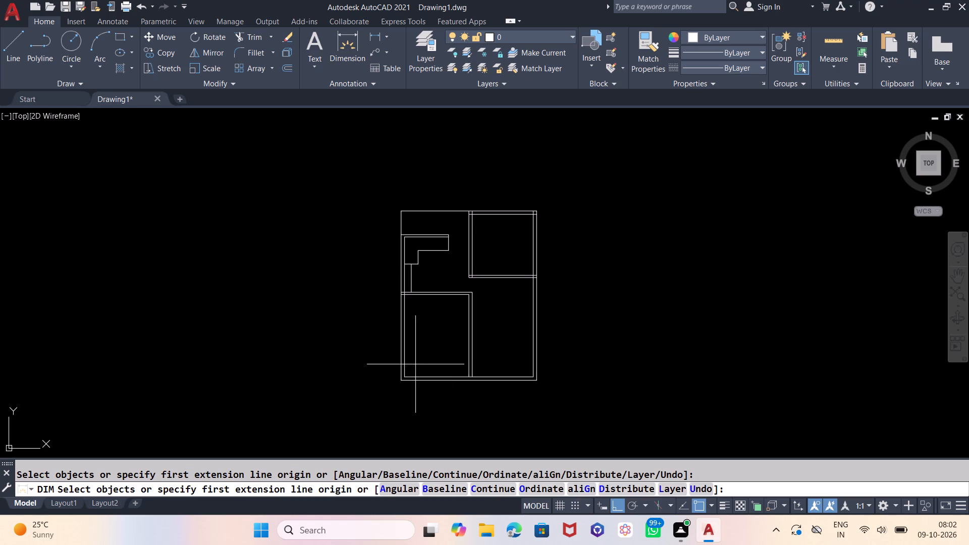
left_click(404, 296)
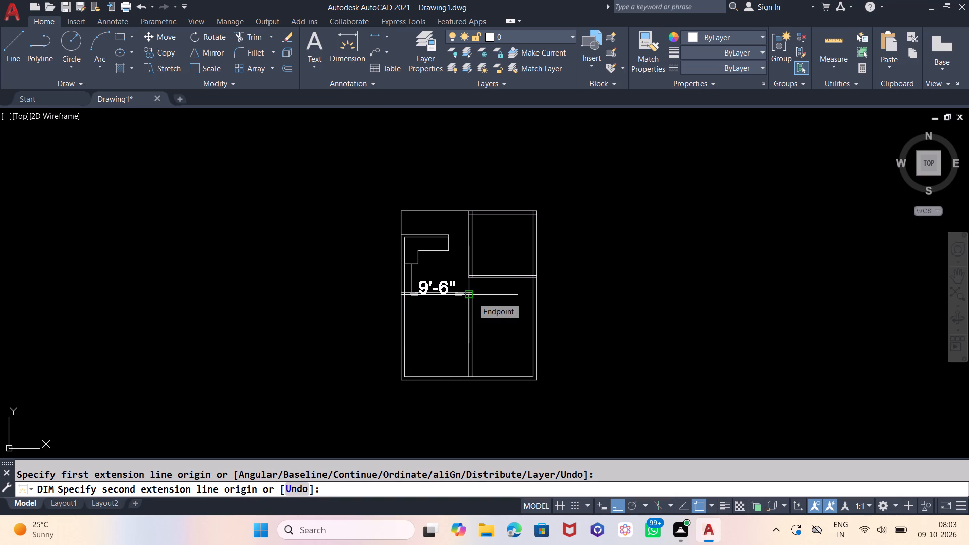
key("Escape")
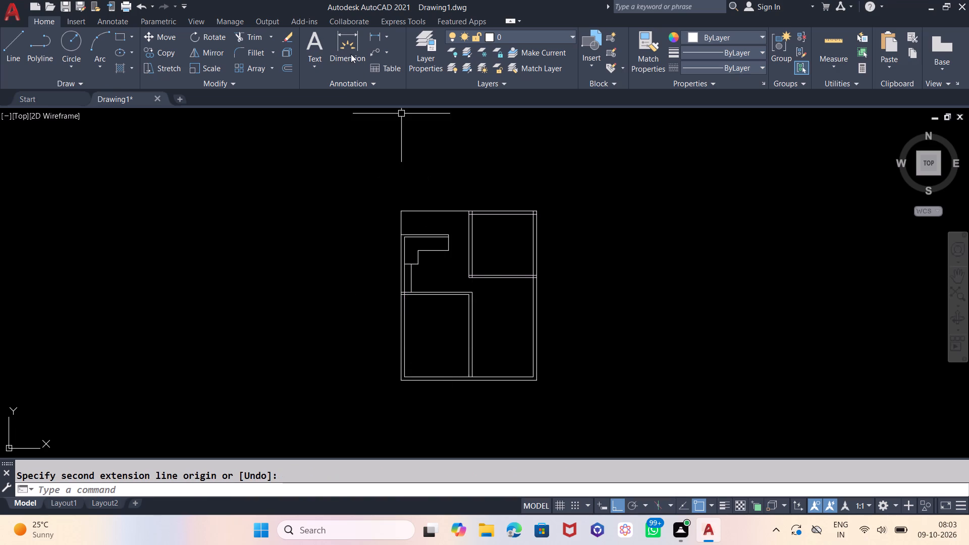
left_click(351, 53)
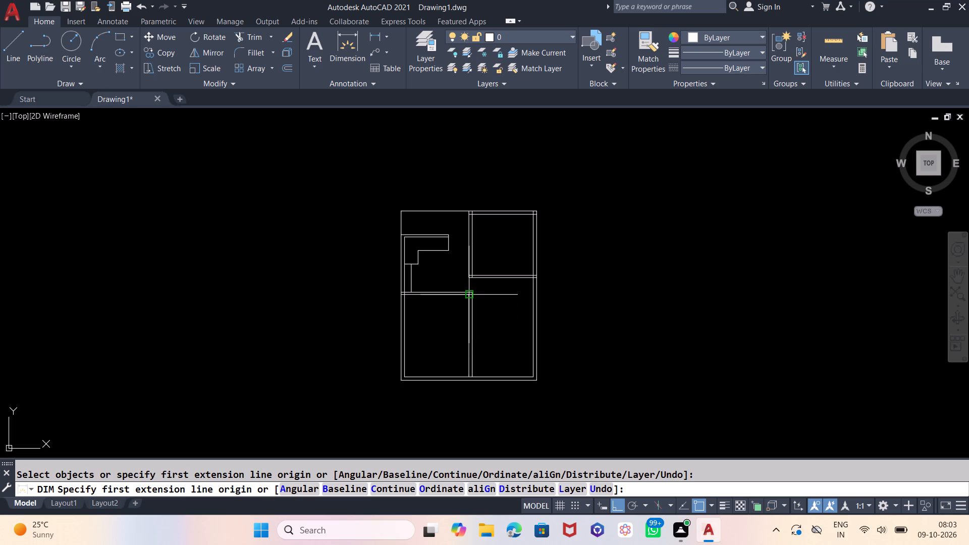
left_click(469, 298)
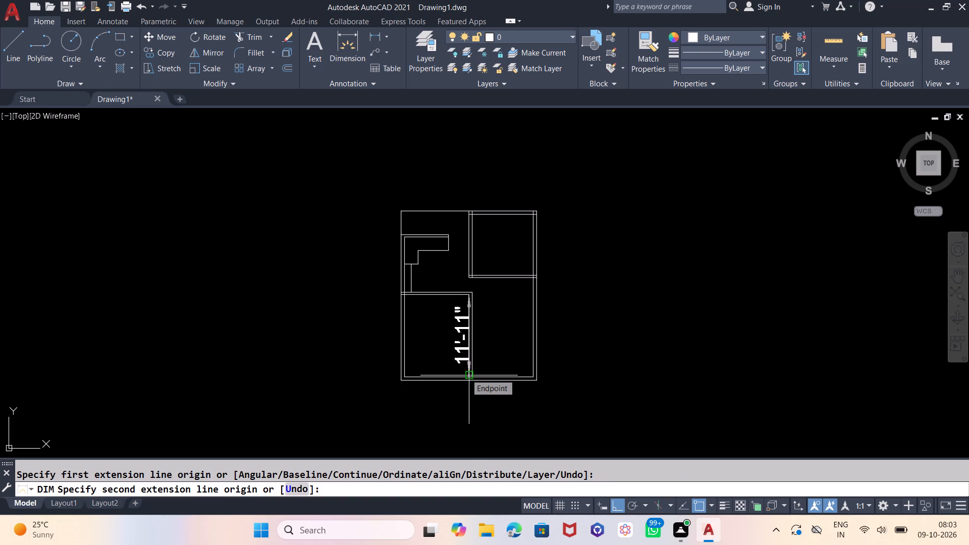
scroll(466, 374, "up", 3)
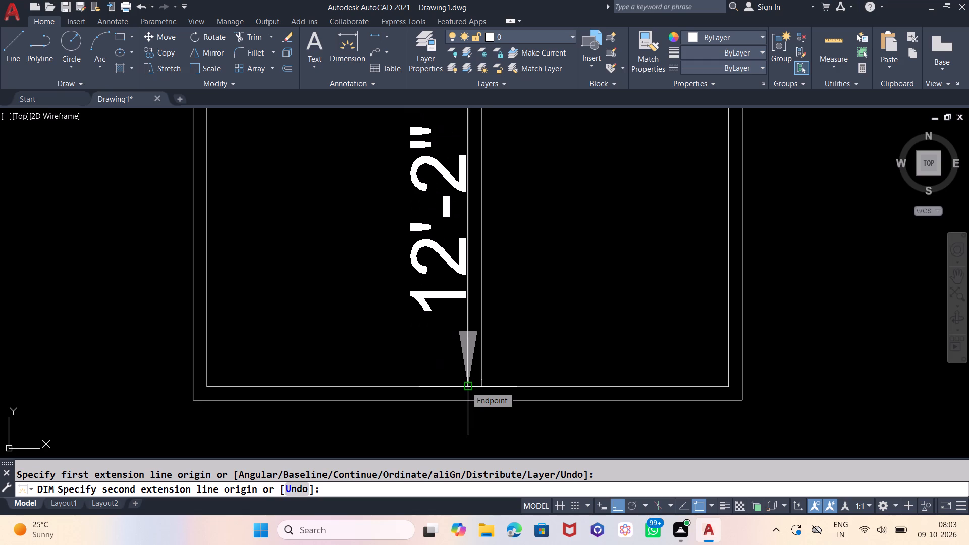
scroll(466, 386, "down", 1)
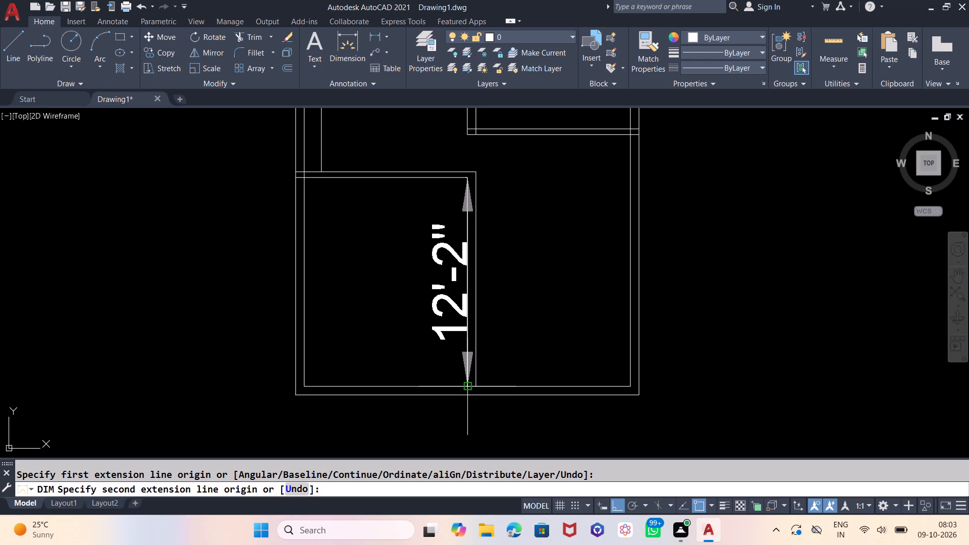
key("Escape")
Check a distance from the inner upper-left corner of the stepped outline with a temporary dimension.
scroll(461, 434, "down", 2)
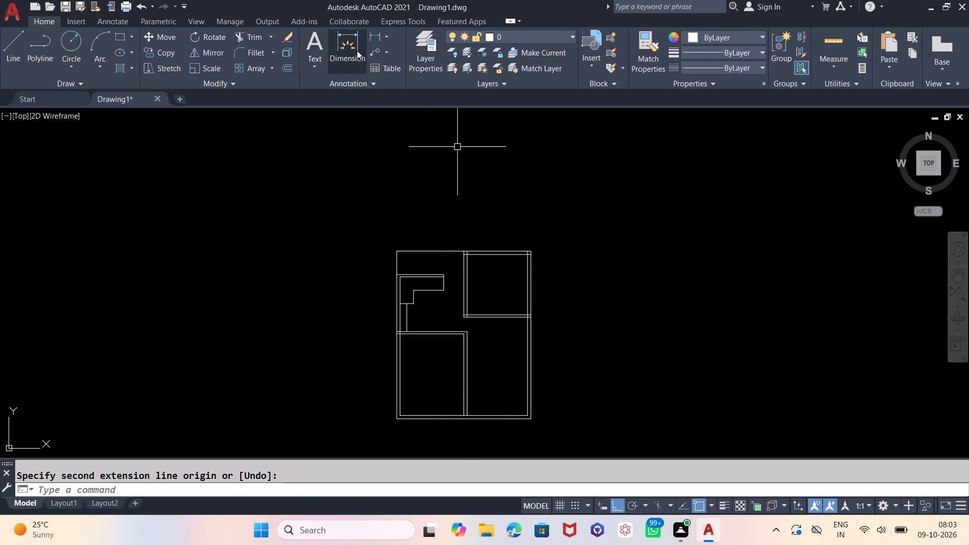
left_click(356, 50)
scroll(432, 299, "up", 2)
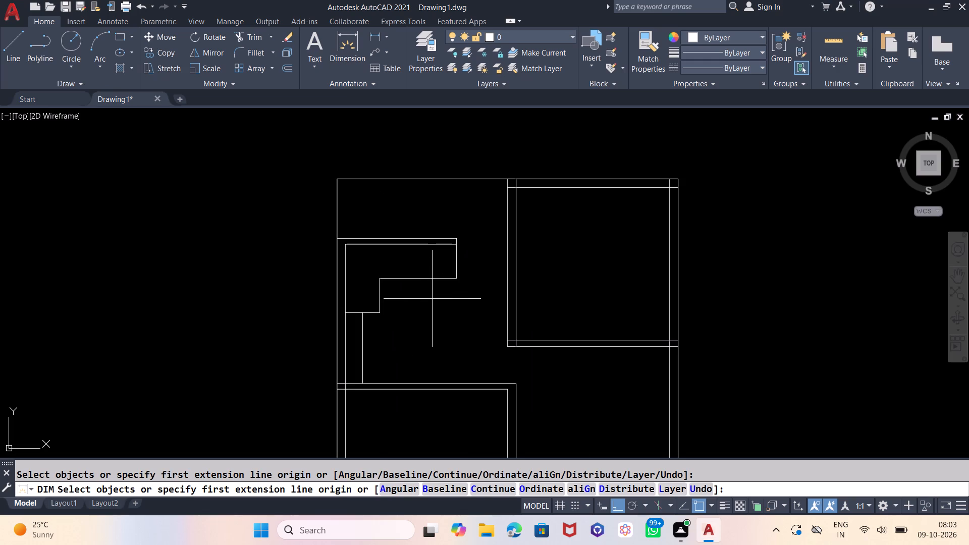
left_click(345, 245)
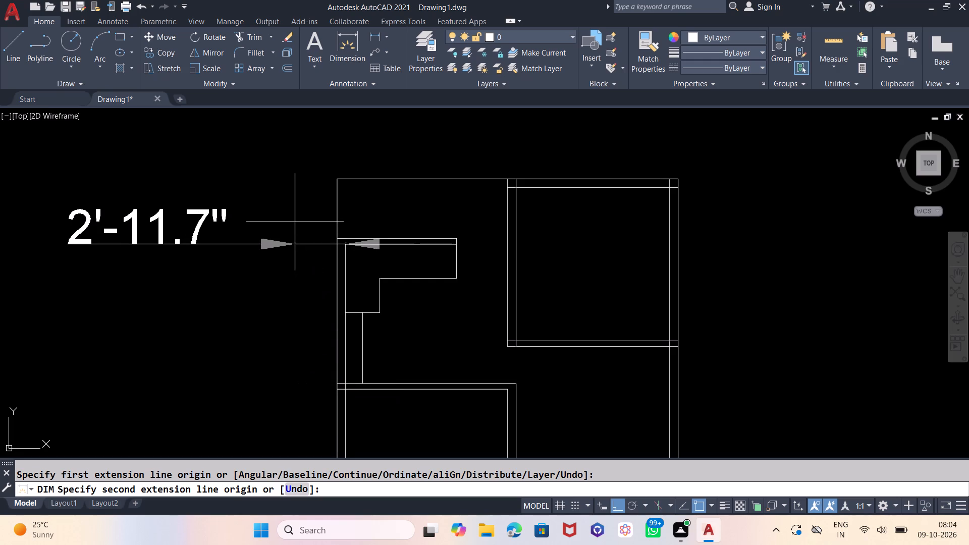
key("Escape")
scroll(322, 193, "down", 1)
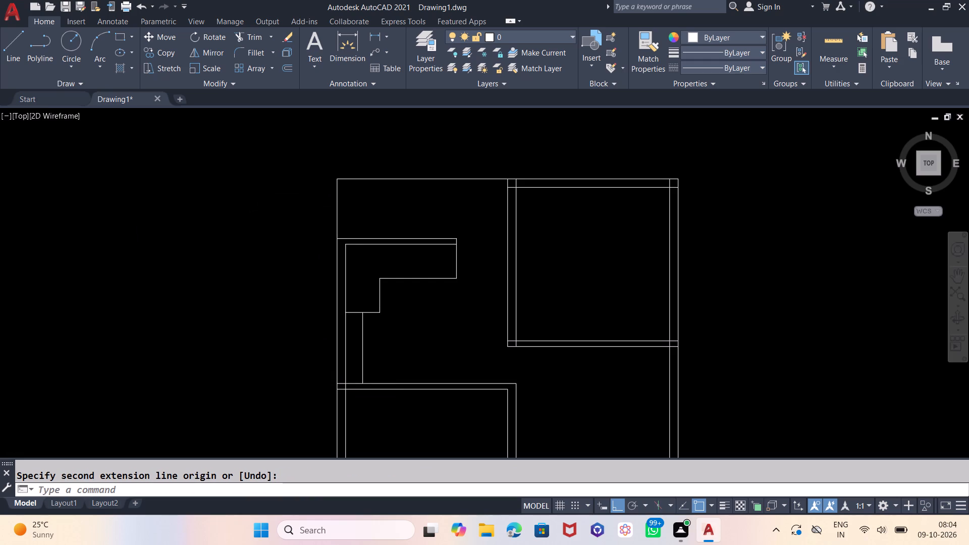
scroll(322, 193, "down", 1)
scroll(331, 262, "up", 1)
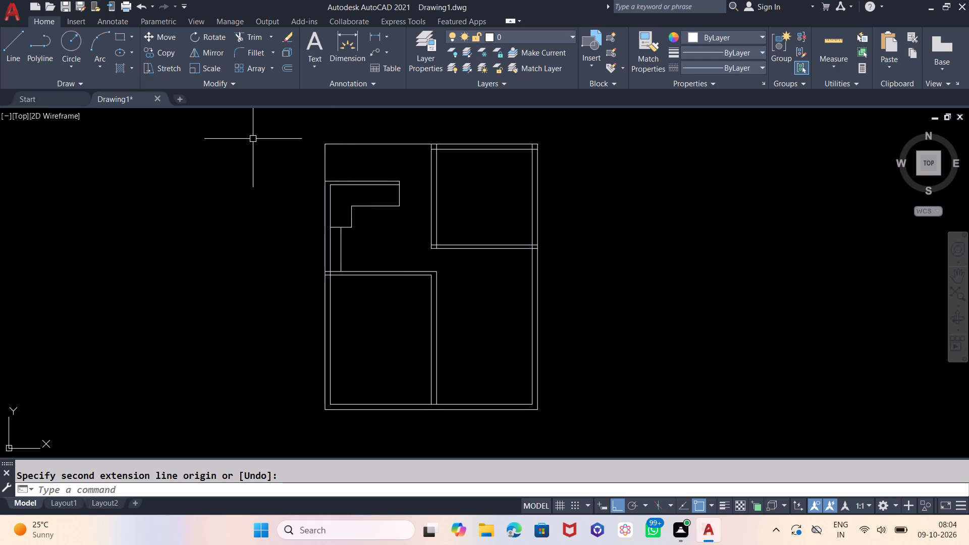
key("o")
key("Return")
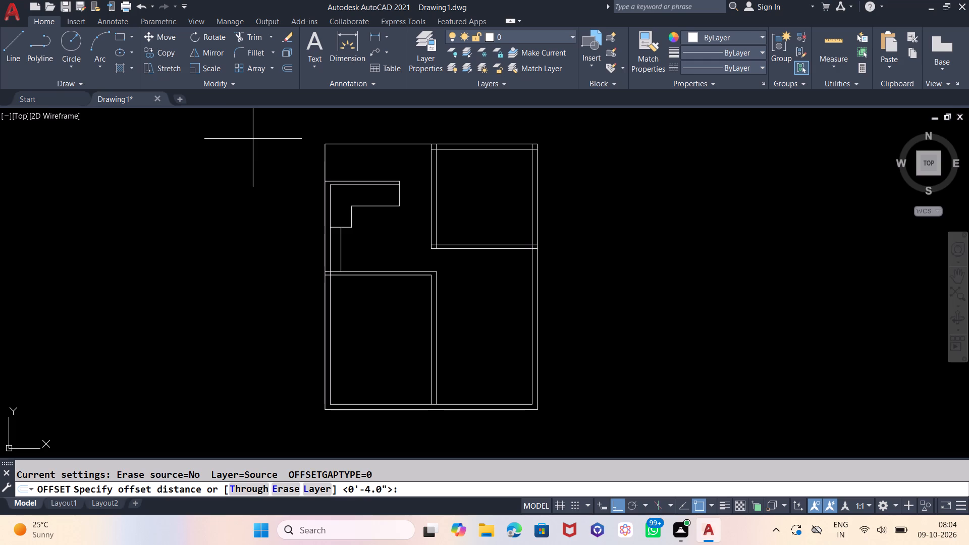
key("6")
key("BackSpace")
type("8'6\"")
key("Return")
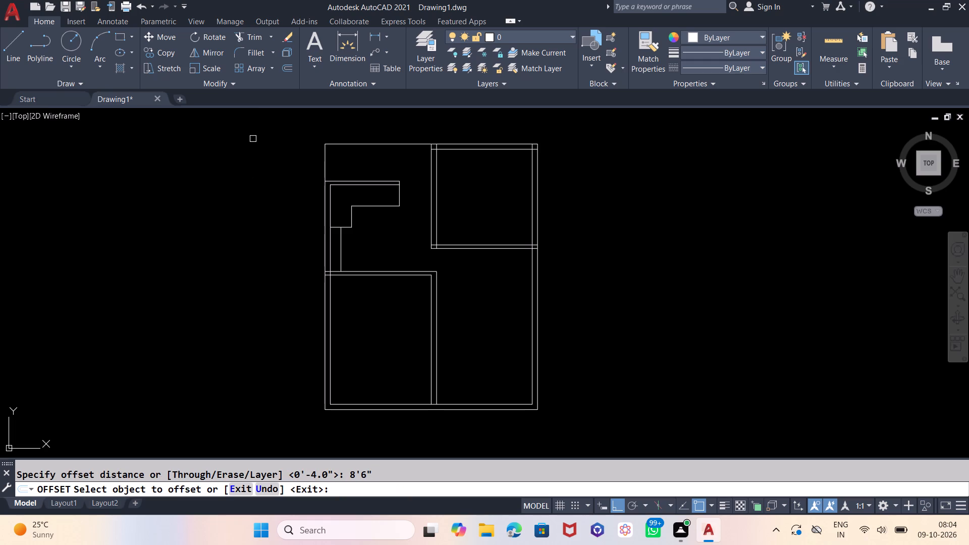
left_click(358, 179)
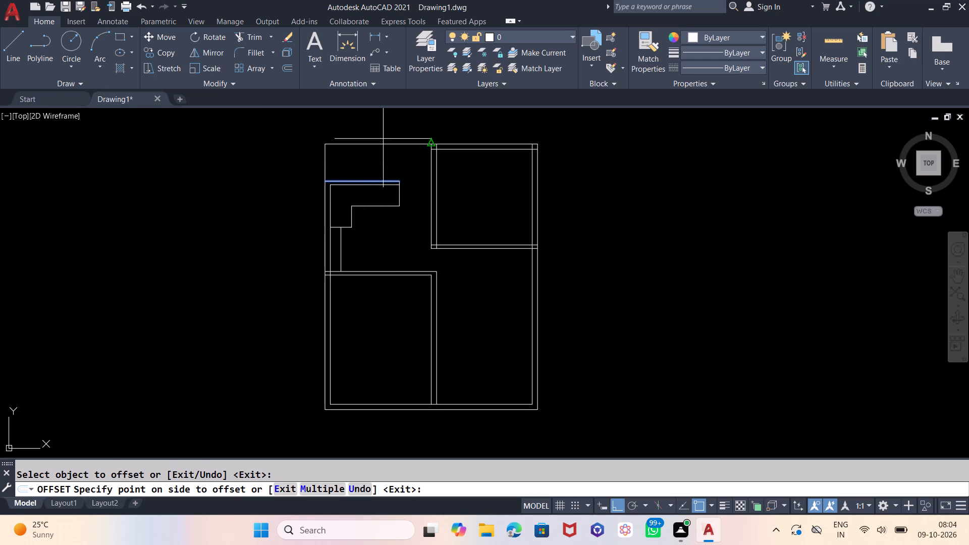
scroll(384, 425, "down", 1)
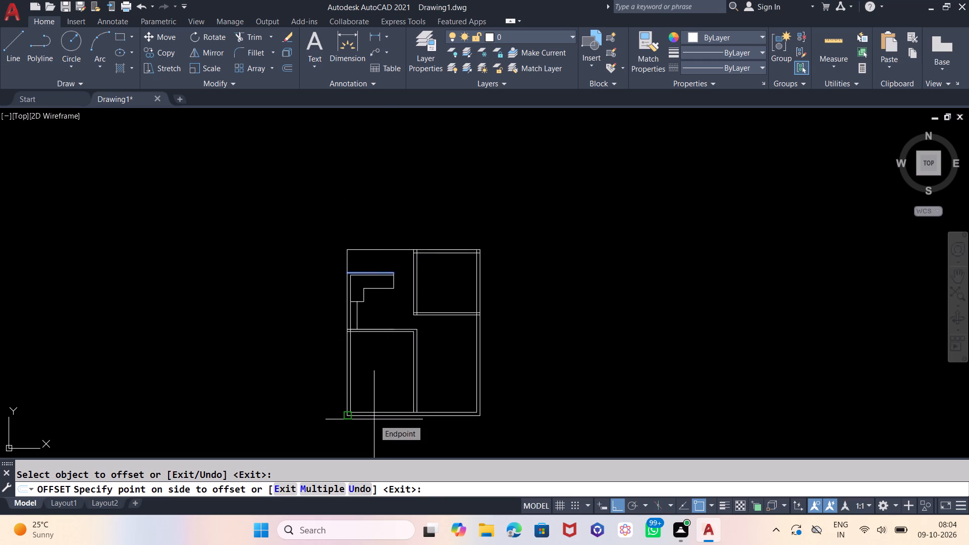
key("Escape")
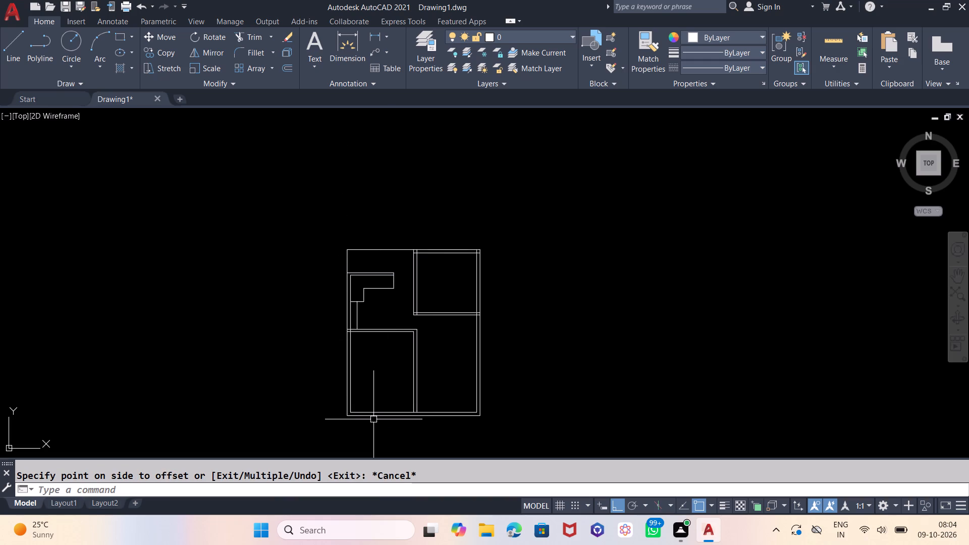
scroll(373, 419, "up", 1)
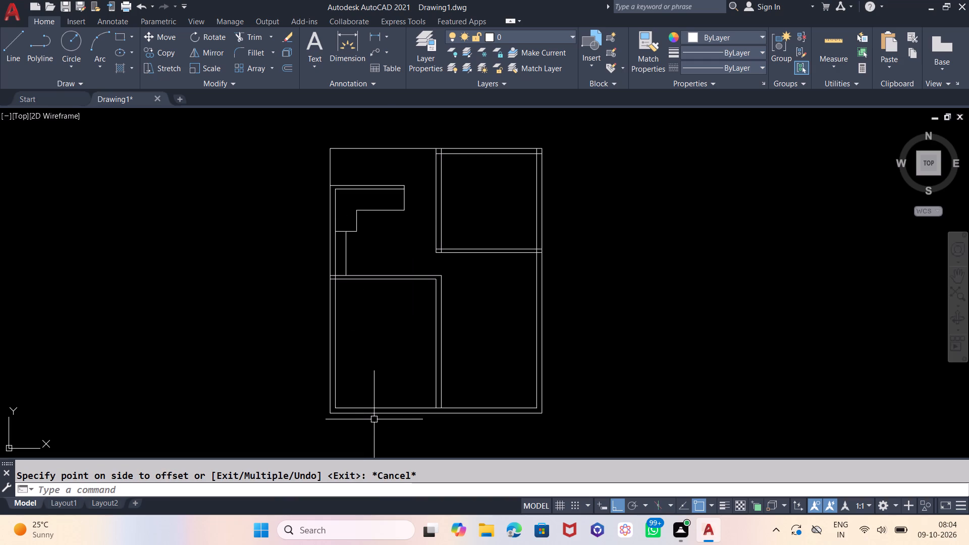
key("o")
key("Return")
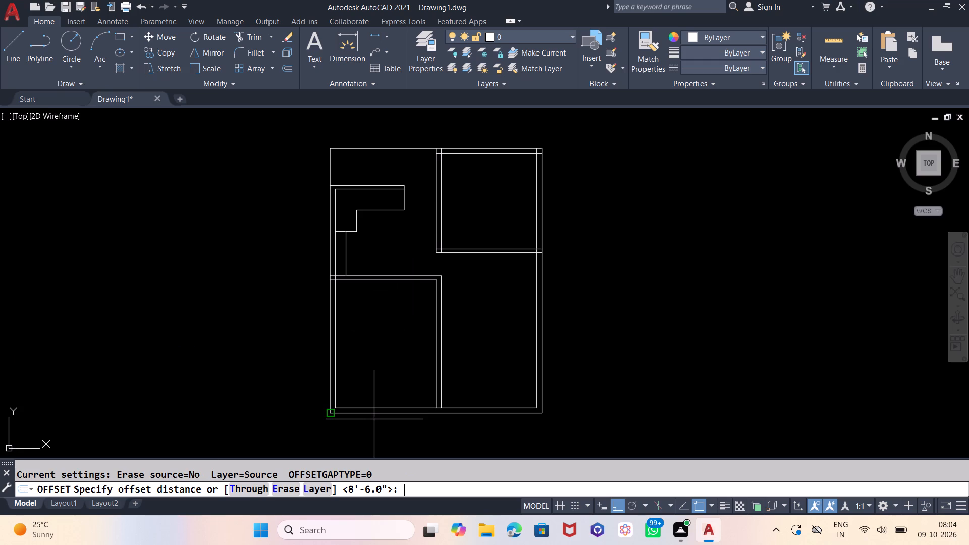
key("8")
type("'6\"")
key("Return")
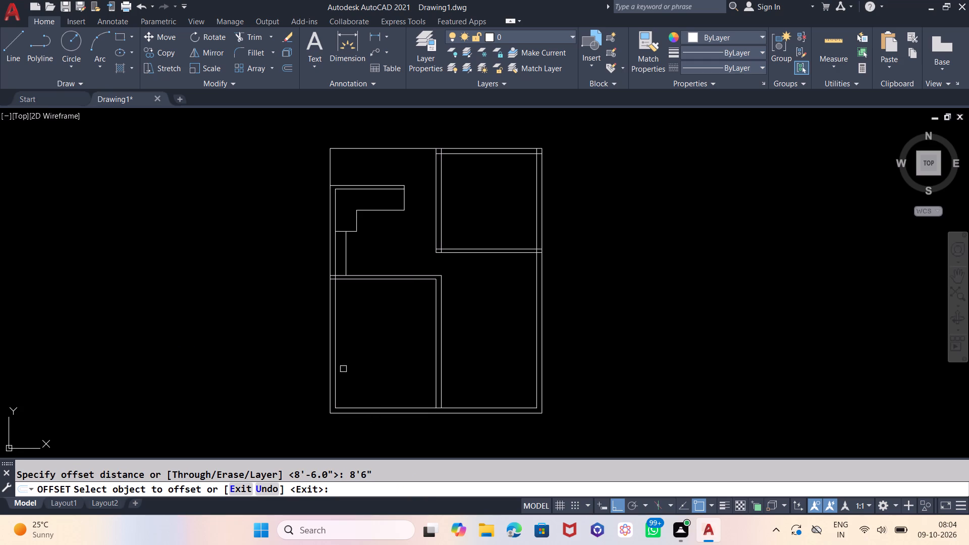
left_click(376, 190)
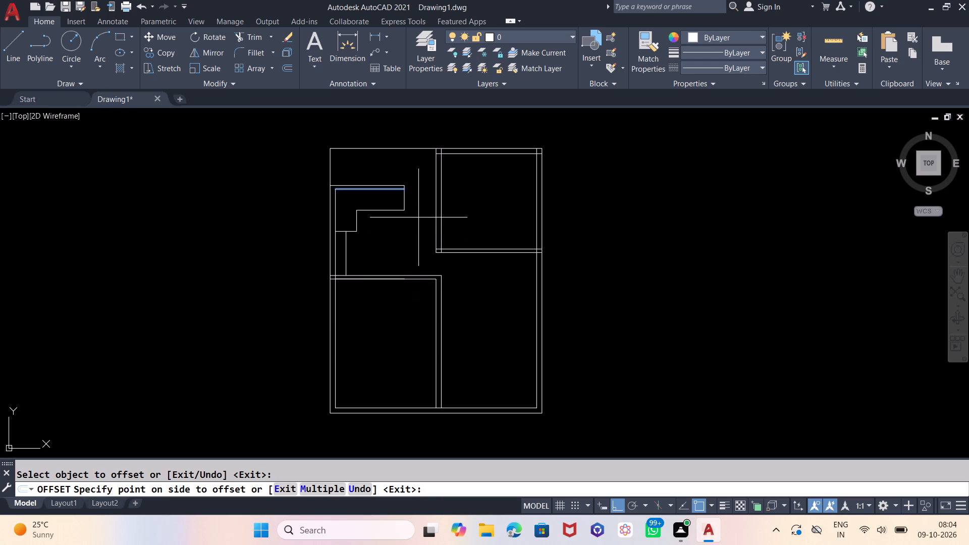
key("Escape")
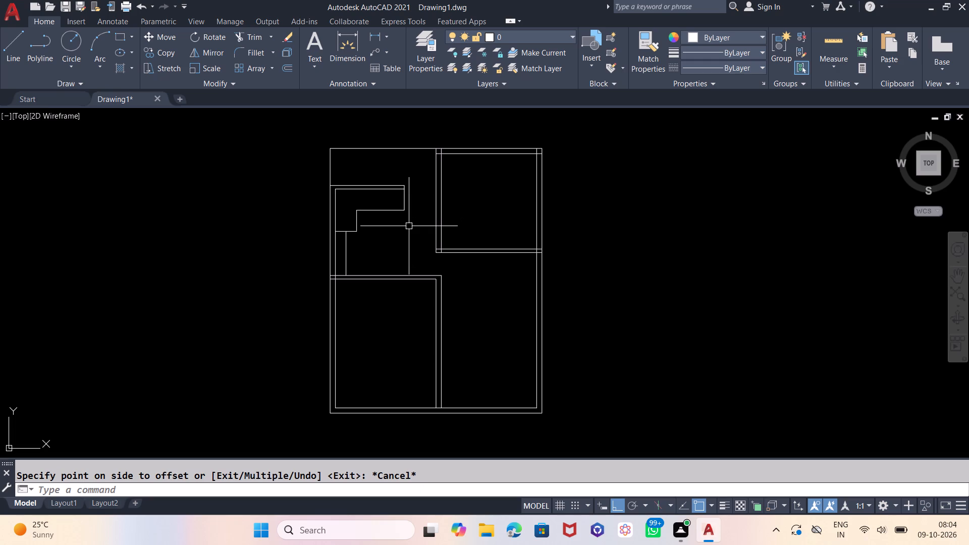
Trim the upper line of the lower-left room's cross wall between the stepped outline and the partition's outer line.
type("TR")
key("Return")
key("Return")
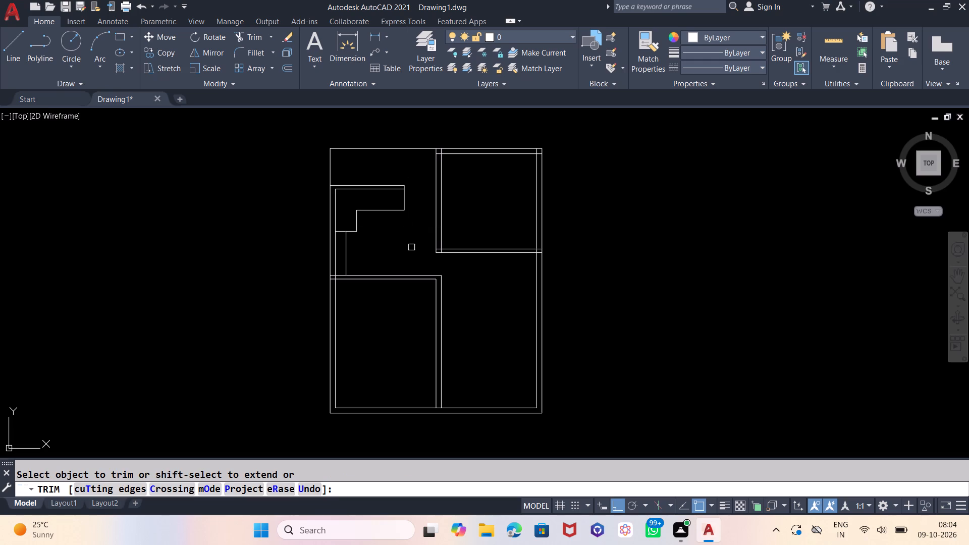
scroll(413, 271, "up", 2)
left_click(414, 280)
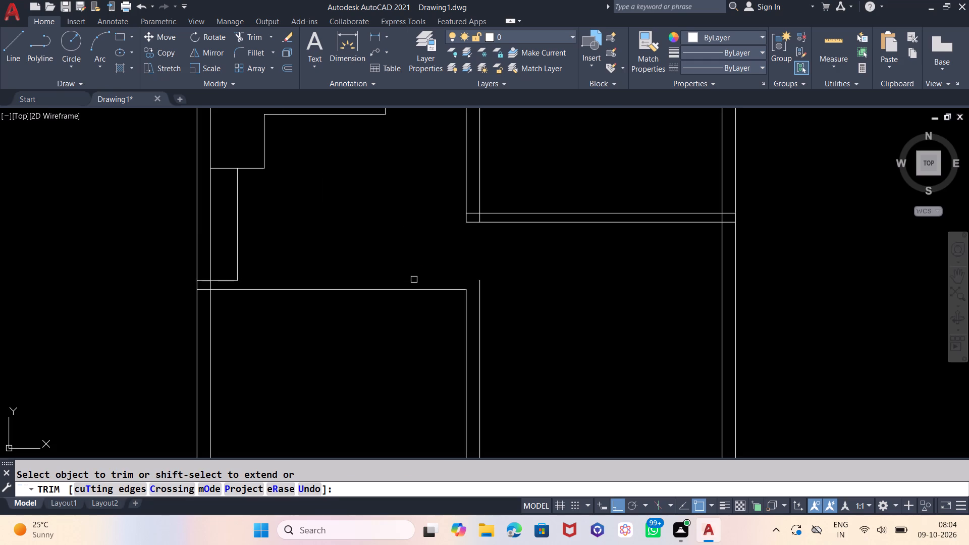
scroll(580, 287, "down", 1)
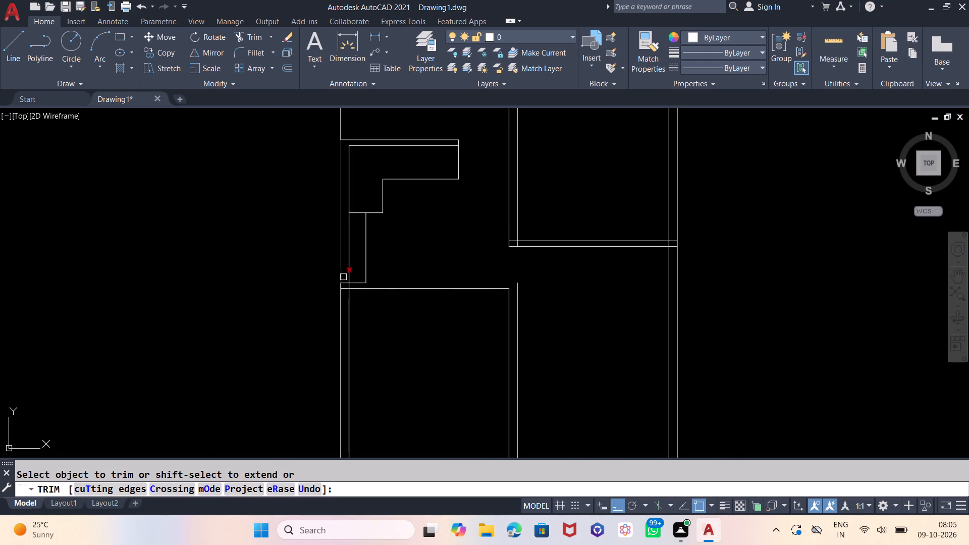
scroll(348, 286, "up", 2)
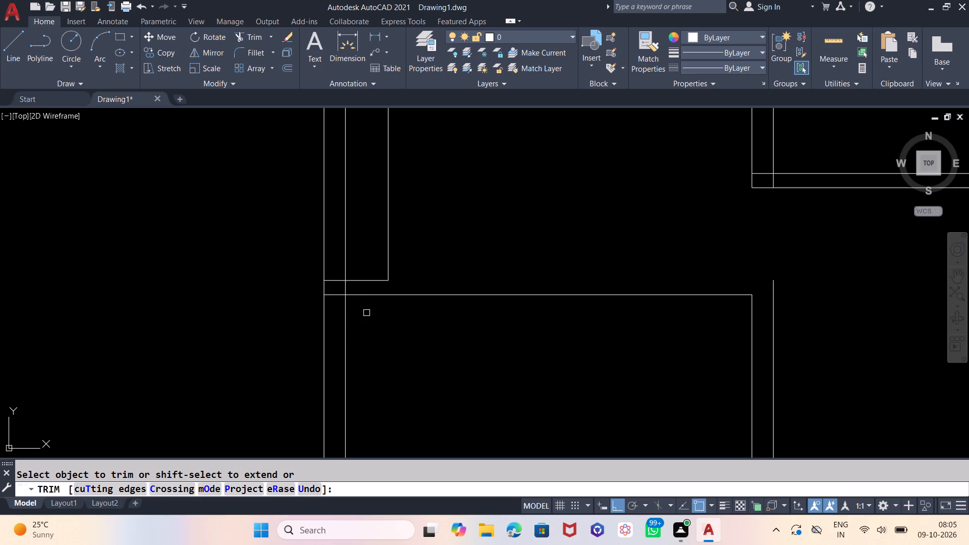
key("Escape")
Offset the remaining line of the lower-left room's cross wall by 4" downward into the room.
key("o")
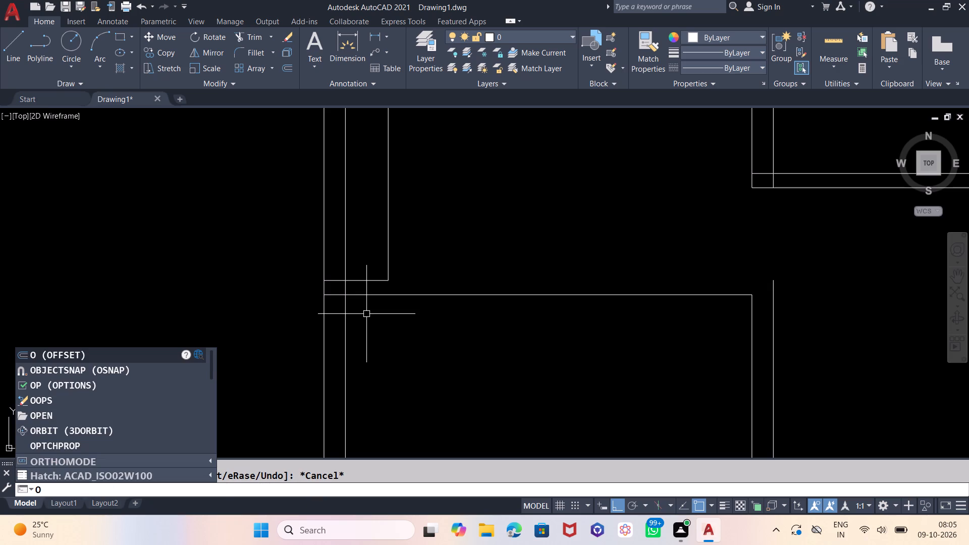
key("Return")
key("4")
key("Return")
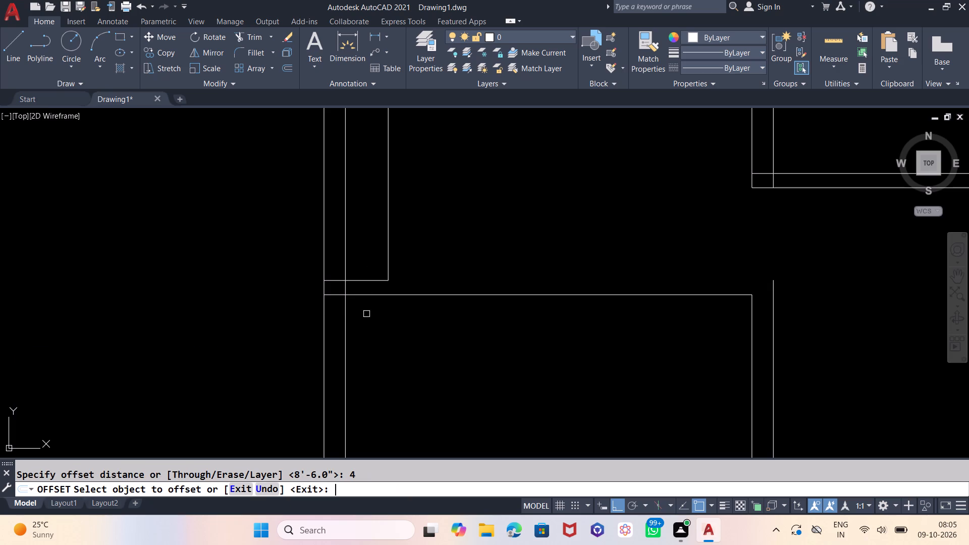
left_click(379, 294)
left_click(382, 360)
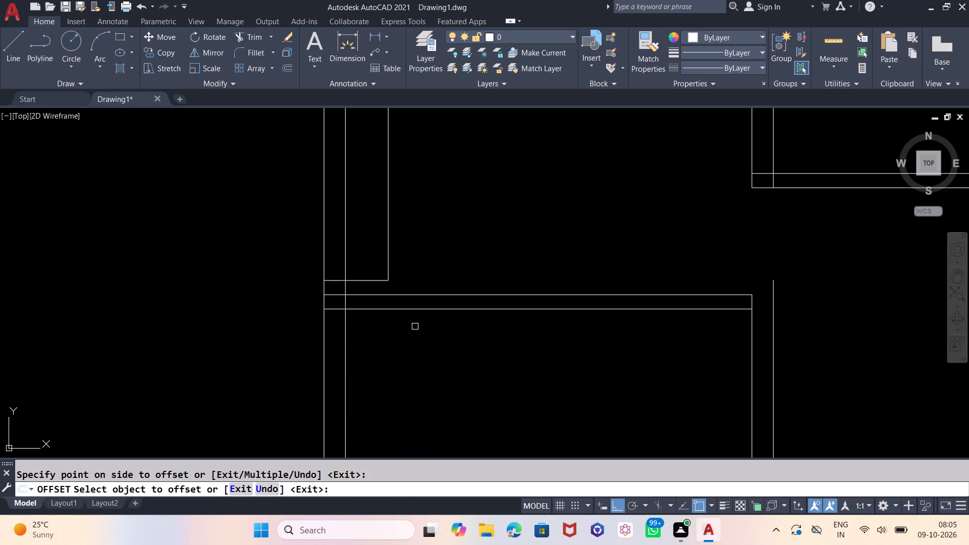
key("Escape")
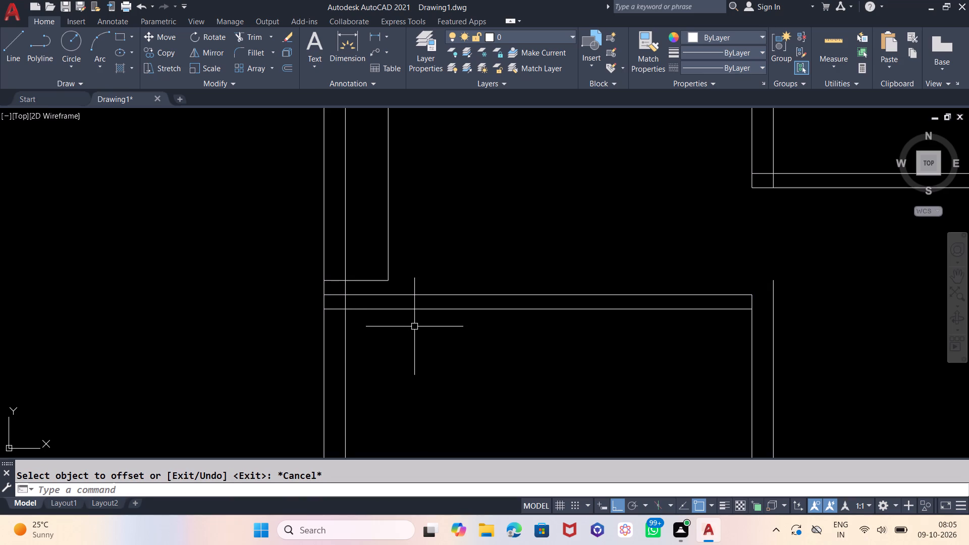
Draw a horizontal line about 1'-1.6" long from the cross wall's upper corner across the partition's outer line.
key("l")
key("Return")
scroll(352, 289, "down", 1)
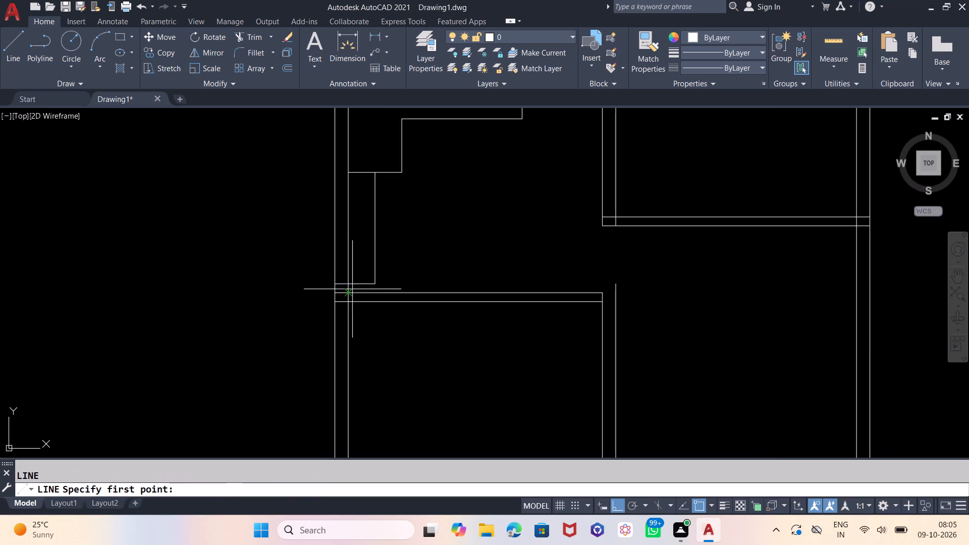
scroll(552, 270, "down", 2)
scroll(581, 325, "up", 1)
scroll(556, 254, "up", 1)
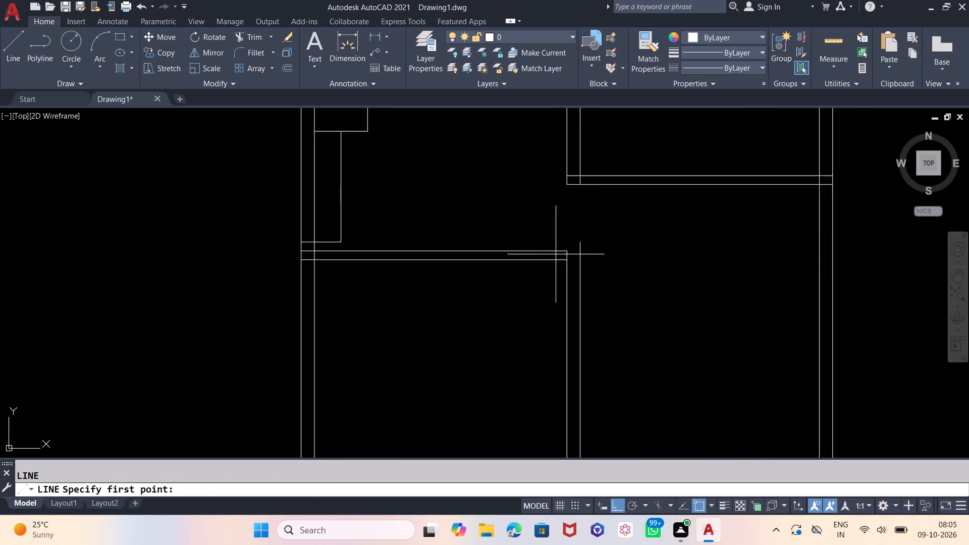
scroll(556, 254, "up", 1)
left_click(572, 251)
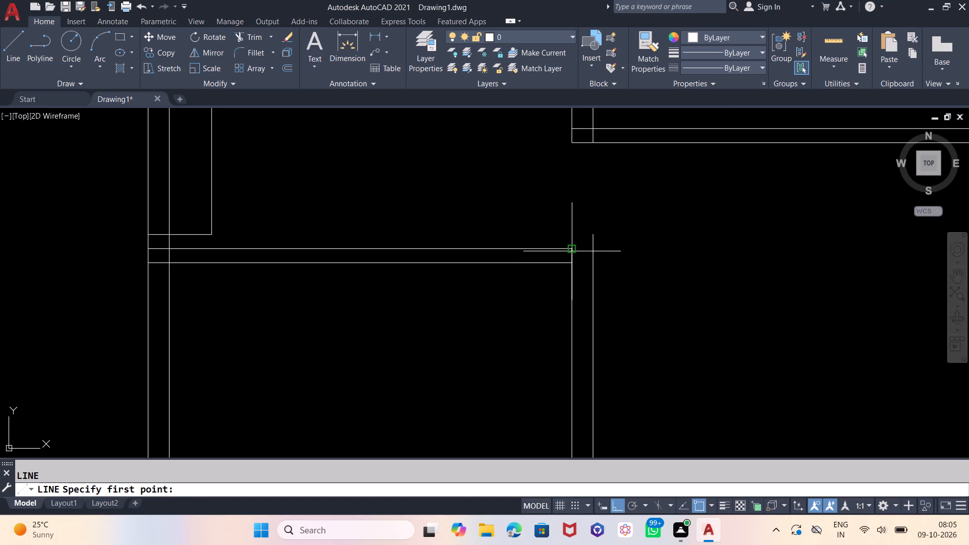
left_click(622, 250)
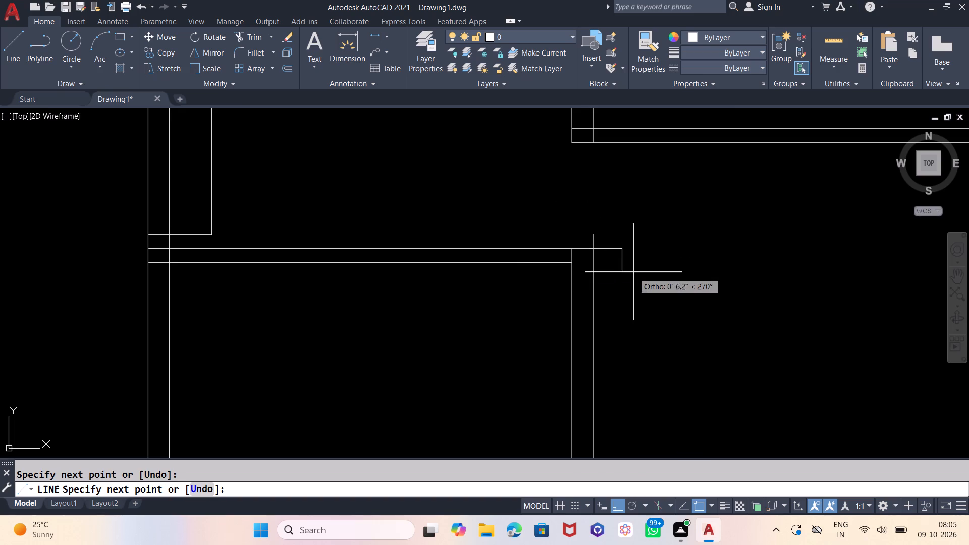
key("Escape")
Trim the overhanging line ends and inner stub where the lower-left room's cross wall meets the partition, leaving a clean corner.
key("t")
key("r")
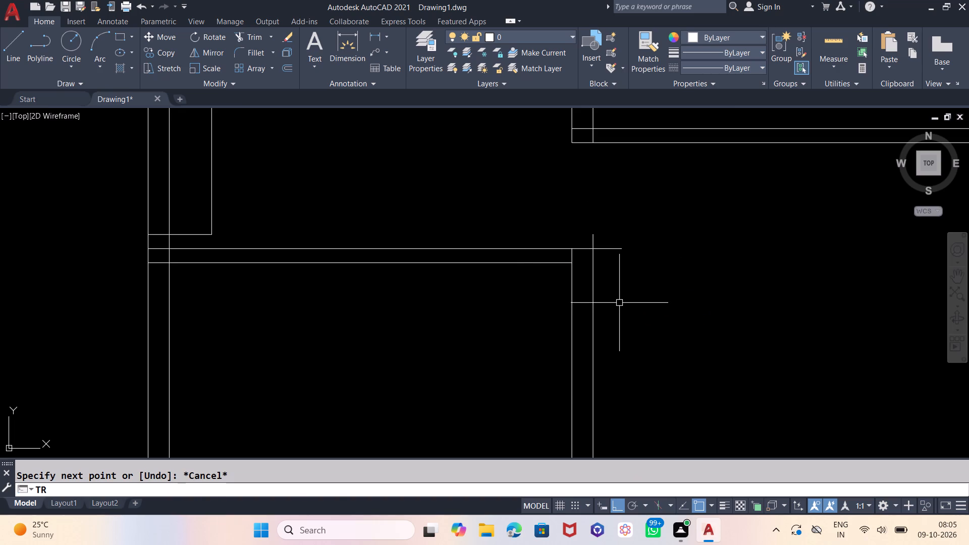
key("Return")
key("Return")
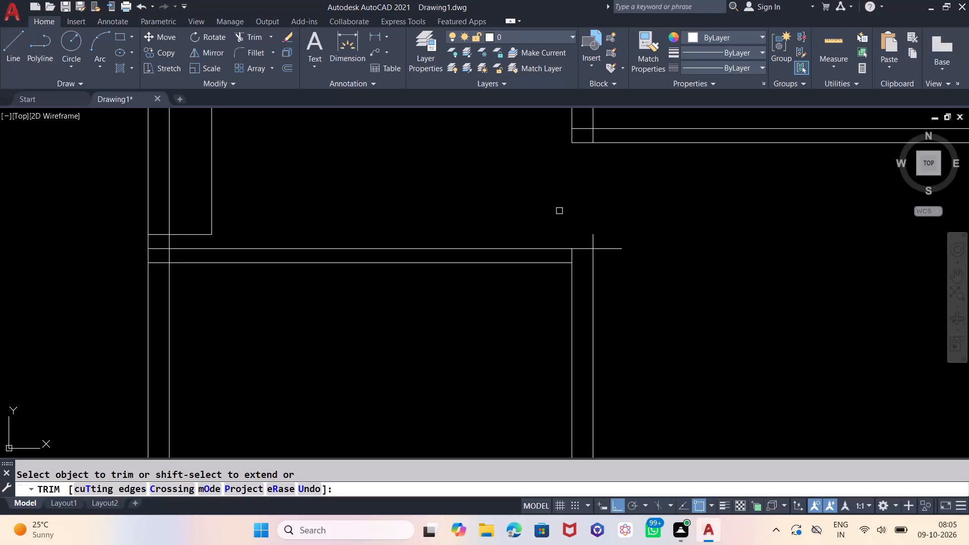
left_click(596, 237)
left_click(608, 248)
left_click(569, 255)
scroll(620, 248, "down", 2)
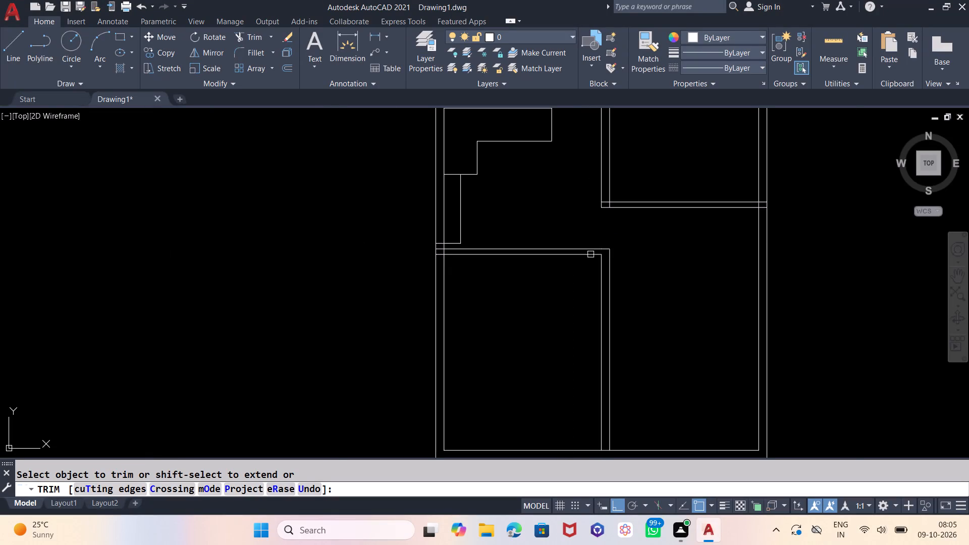
scroll(448, 248, "up", 2)
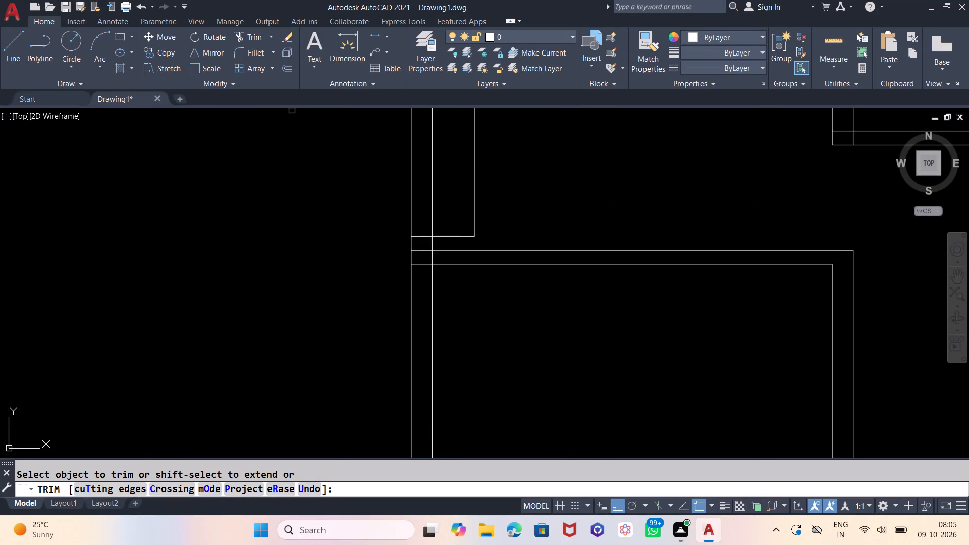
Draw a vertical line about 1'-2.3" long down from the narrow strip's lower corner through the cross wall.
left_click(24, 49)
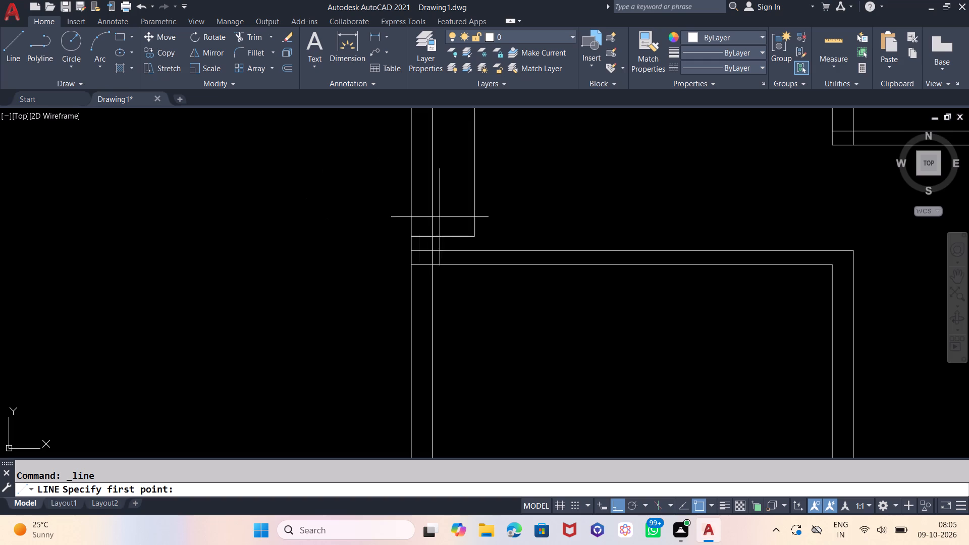
left_click(475, 232)
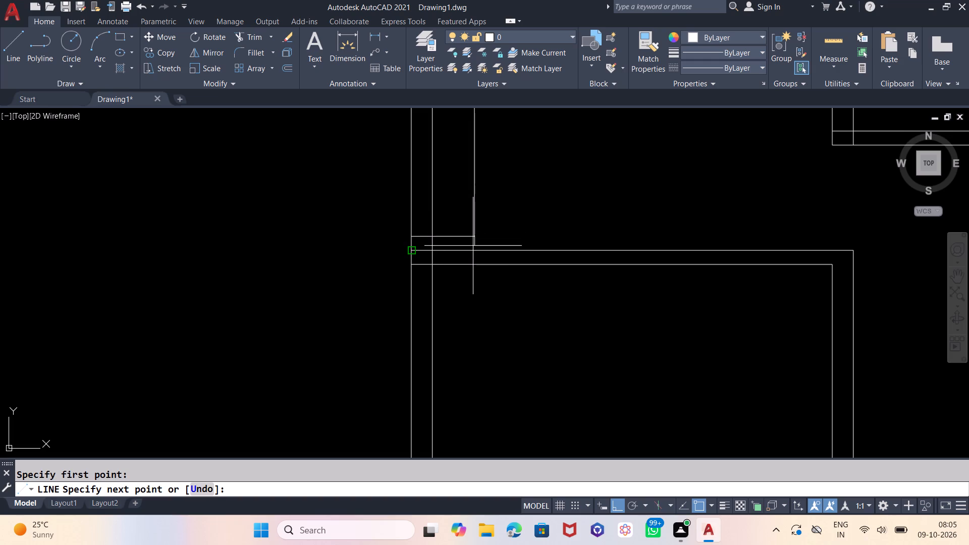
left_click(473, 288)
key("Escape")
Trim the strip's extended line back to the cross wall's upper line and remove the strip's old bottom line.
key("t")
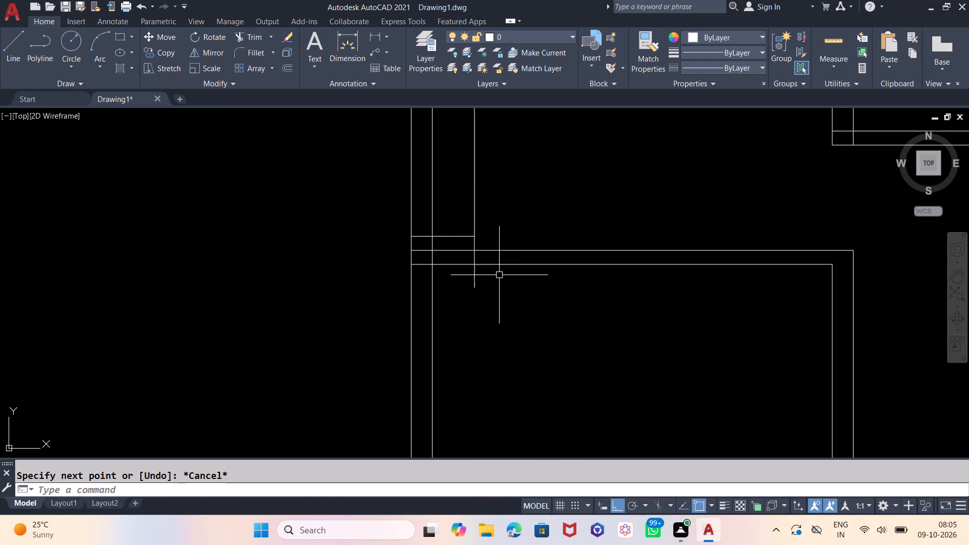
key("r")
key("Return")
key("Return")
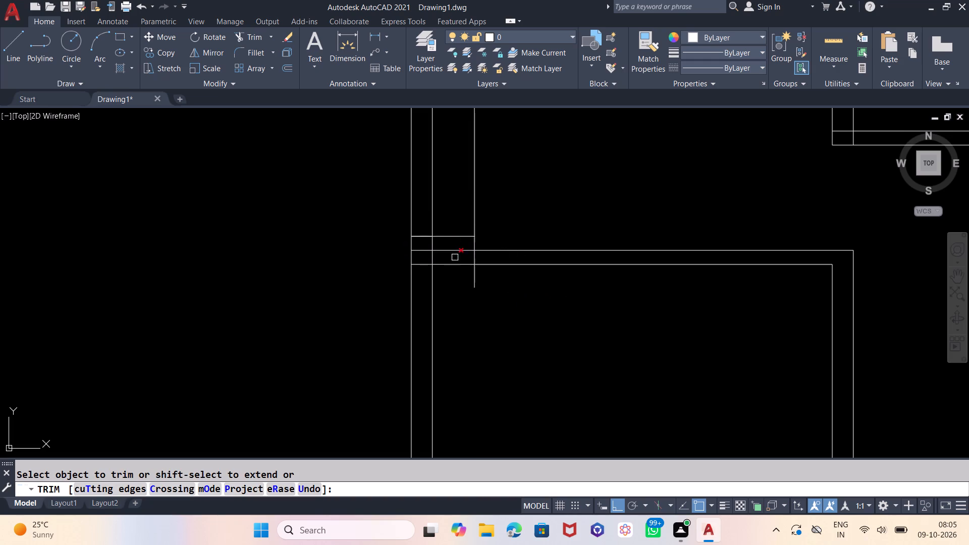
left_click(473, 274)
left_click(473, 261)
left_click(426, 238)
scroll(393, 309, "down", 1)
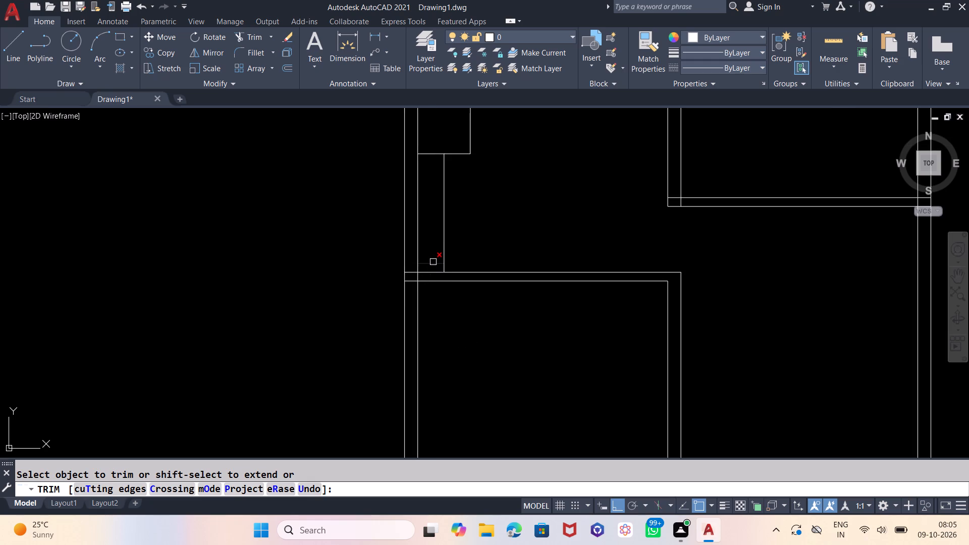
left_click(433, 262)
scroll(436, 349, "down", 2)
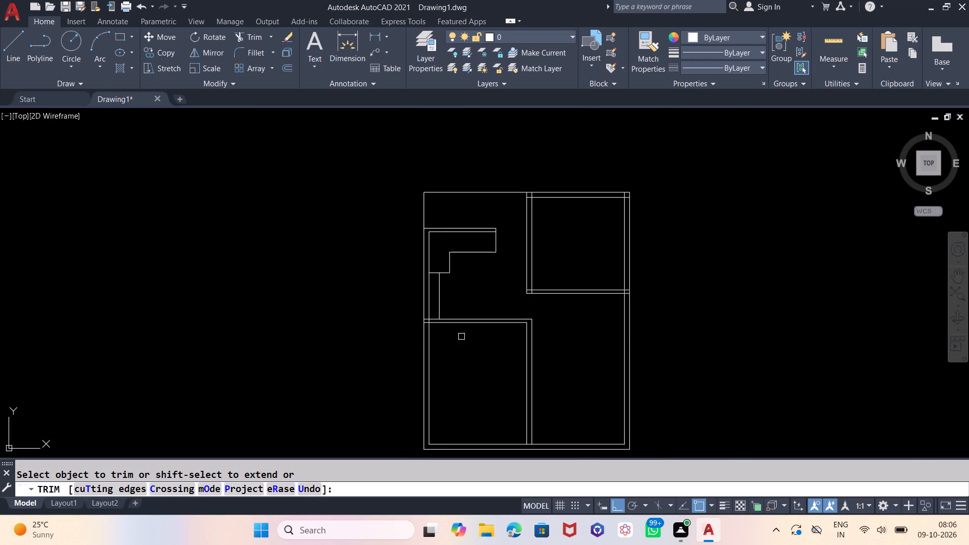
Trim the crossing lines where the lower-left room's cross wall joins the left exterior wall to open the junction.
scroll(461, 337, "up", 2)
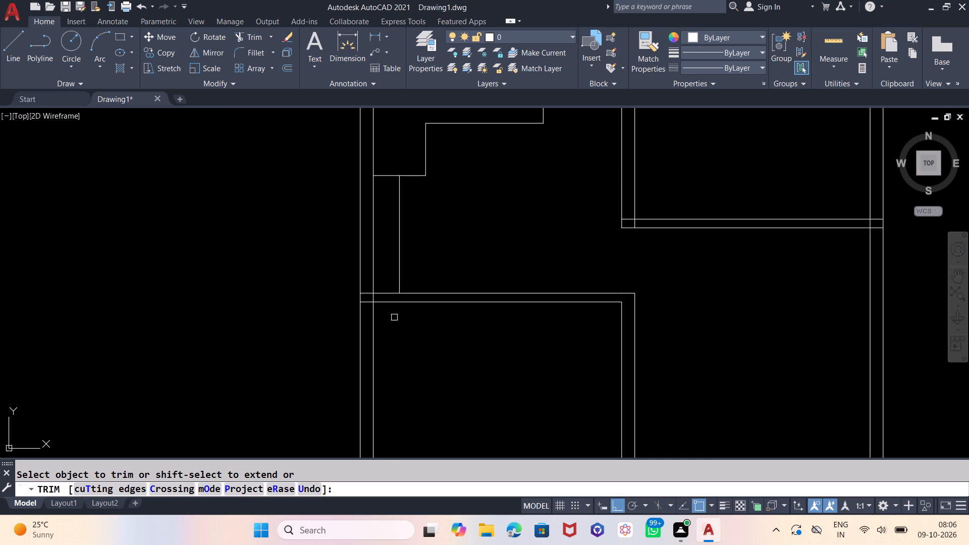
scroll(367, 301, "up", 2)
left_click(376, 291)
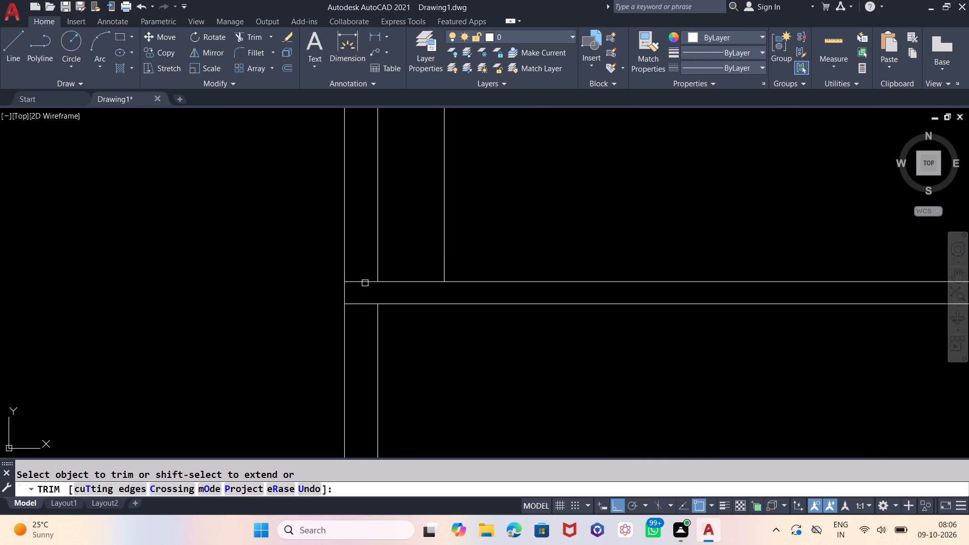
left_click(365, 282)
left_click(365, 307)
scroll(352, 242, "down", 1)
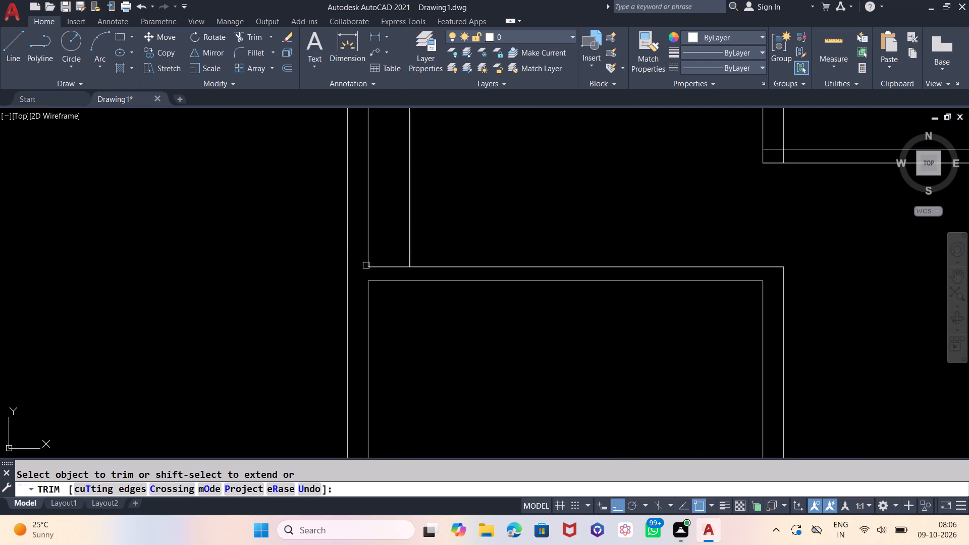
scroll(406, 325, "down", 2)
scroll(385, 251, "down", 1)
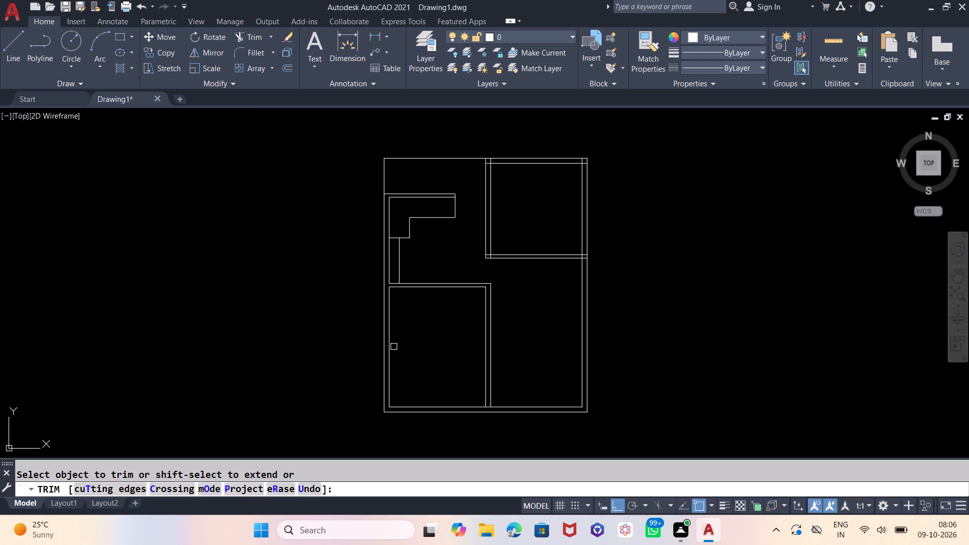
Check the clear depths of the lower-left room and the space above it along the left wall with temporary dimensions.
left_click(346, 49)
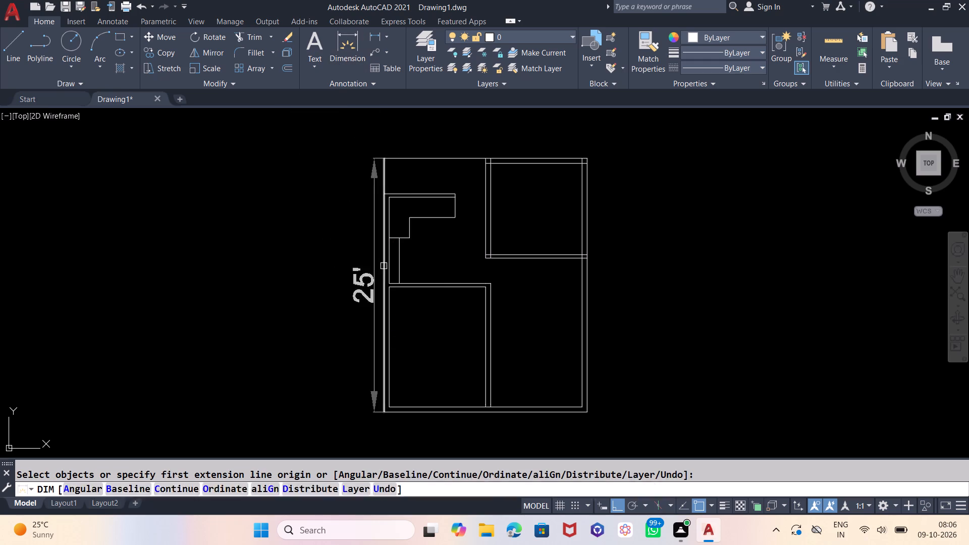
left_click(388, 289)
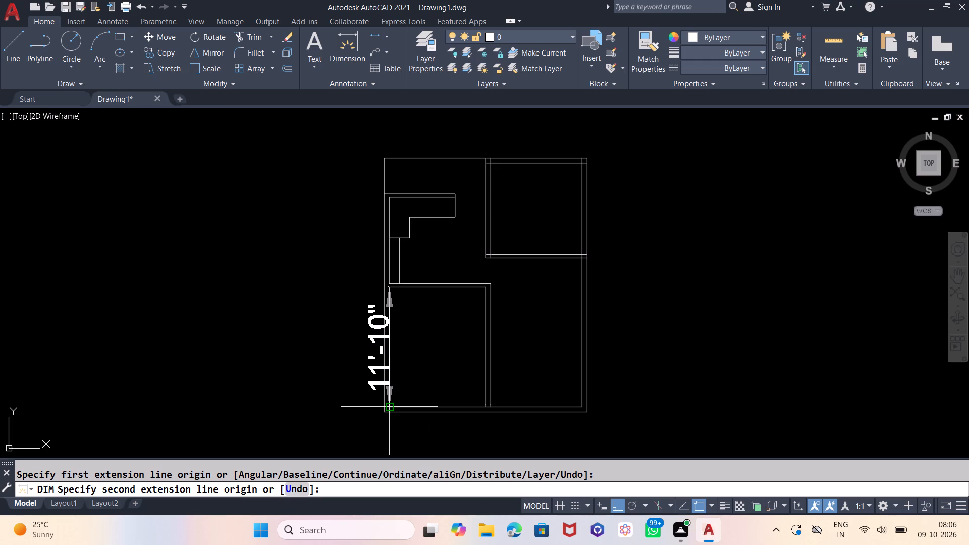
key("Escape")
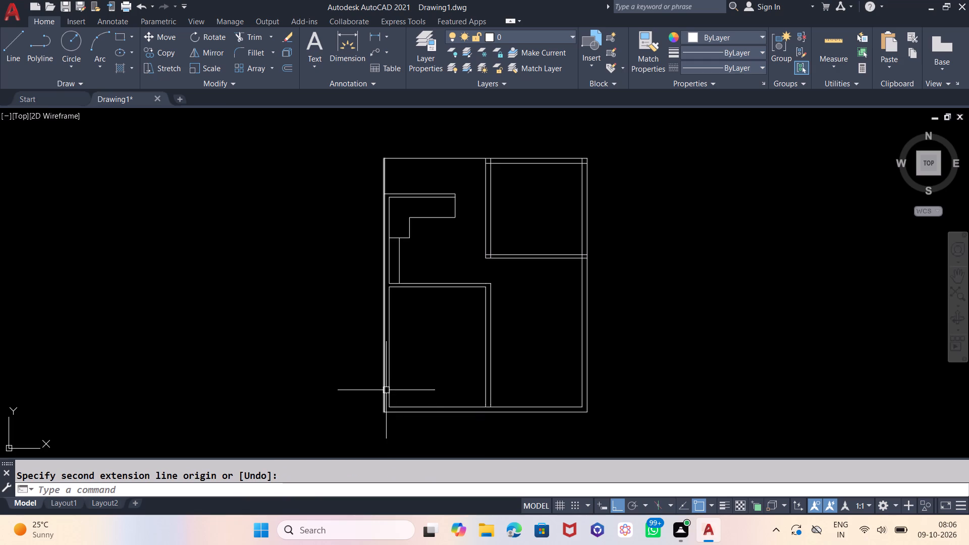
left_click(354, 47)
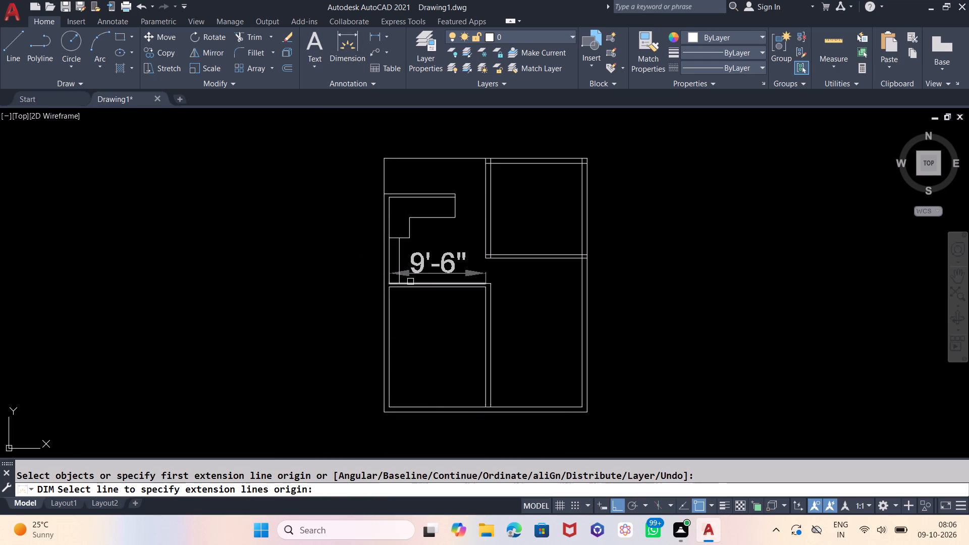
left_click(390, 200)
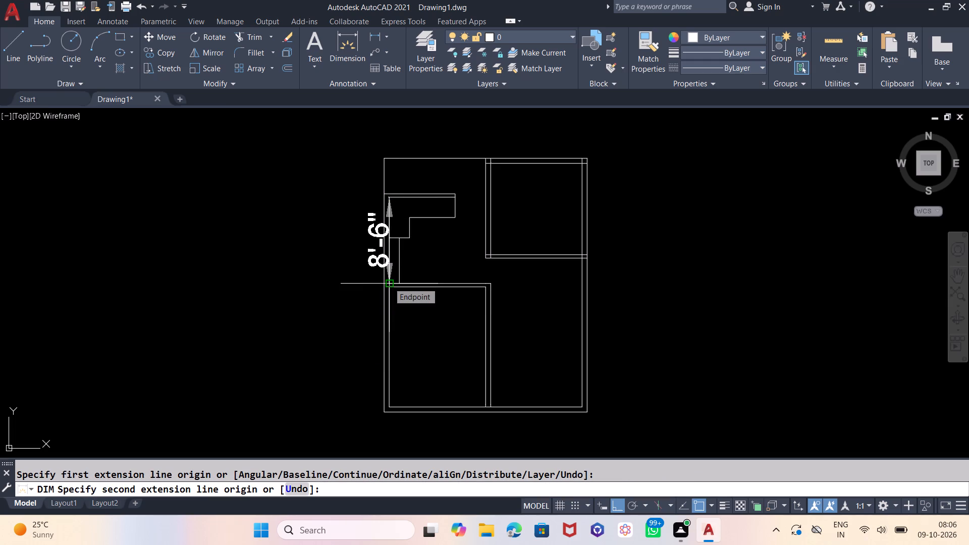
key("Escape")
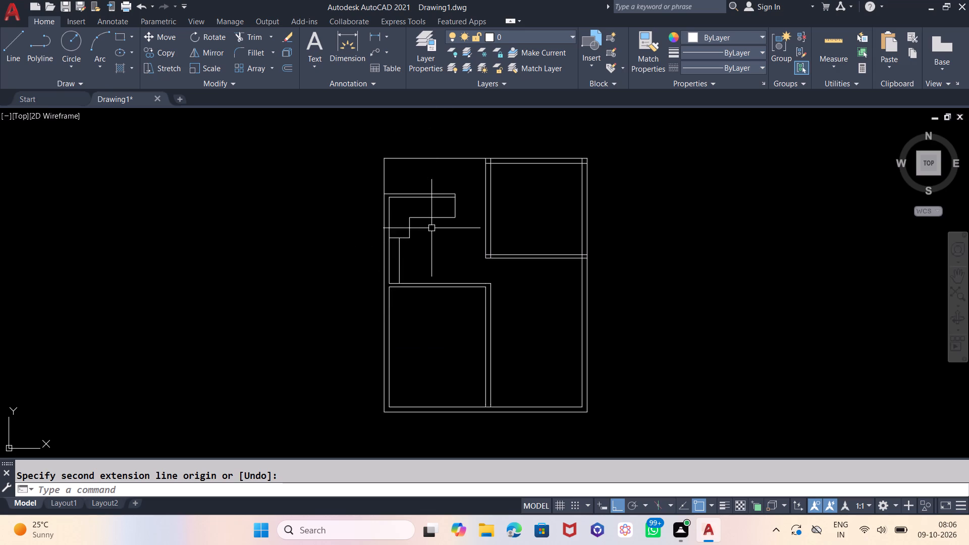
Measure from the plan's outer upper-left corner to the stepped outline's top line with a temporary dimension.
left_click(344, 27)
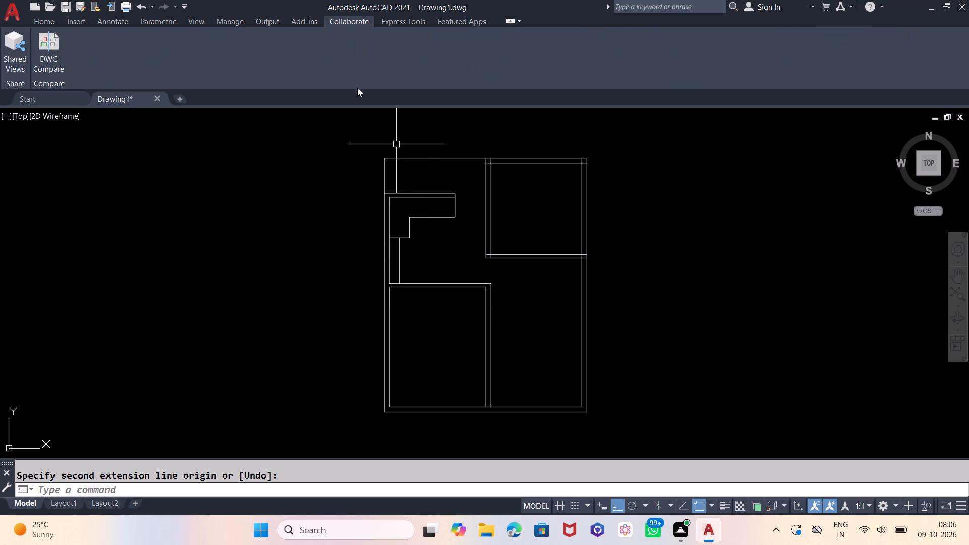
left_click(49, 21)
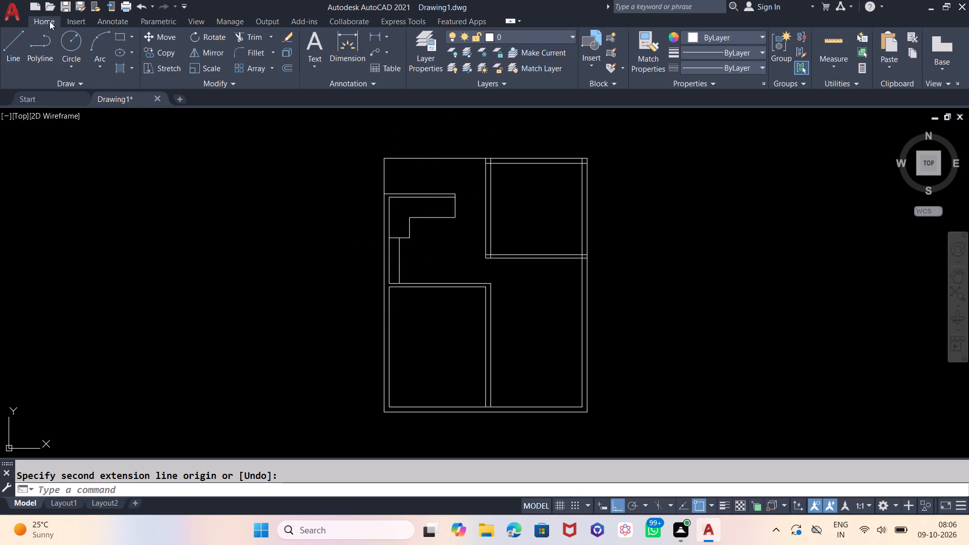
left_click(337, 42)
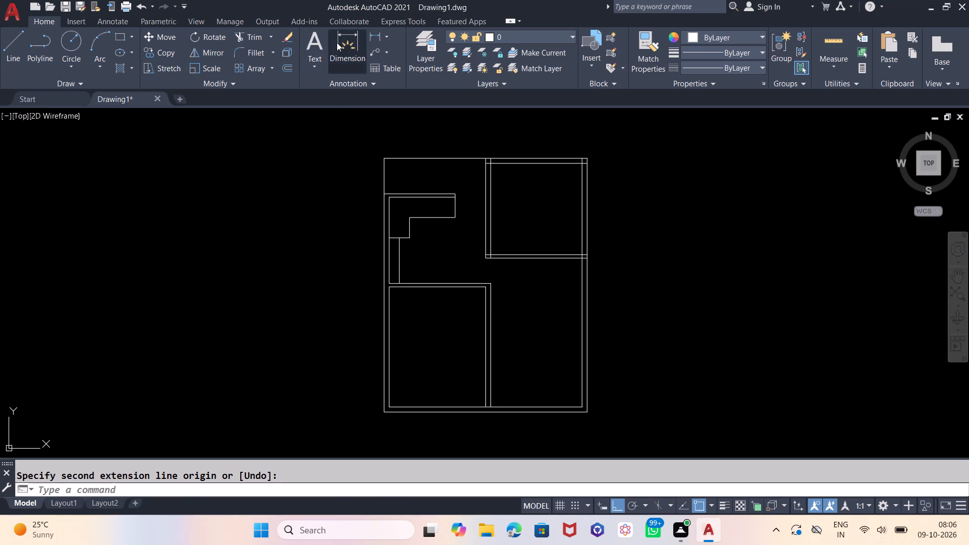
left_click(386, 158)
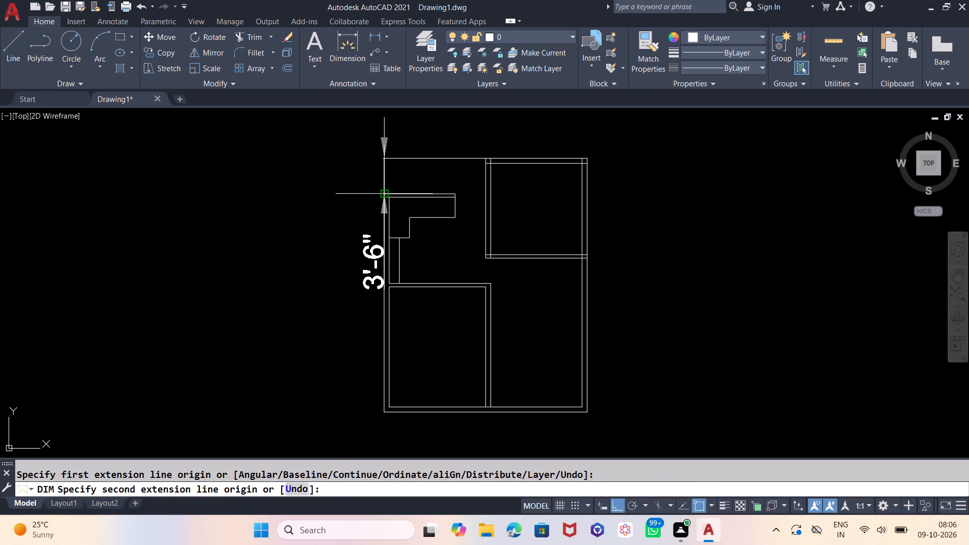
key("Escape")
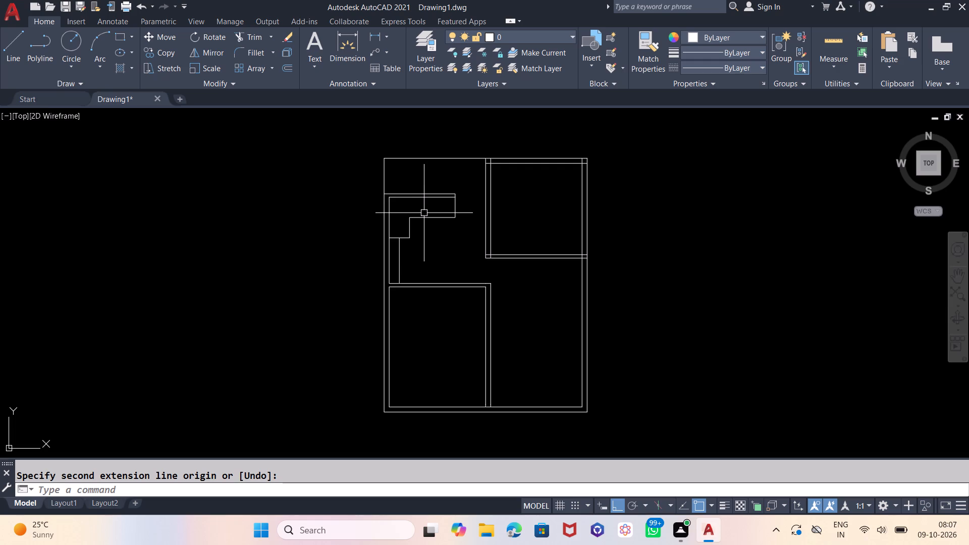
Offset the stepped outline's top line 6" downward to form the wall's inner face.
key("o")
key("Return")
key("6")
key("Return")
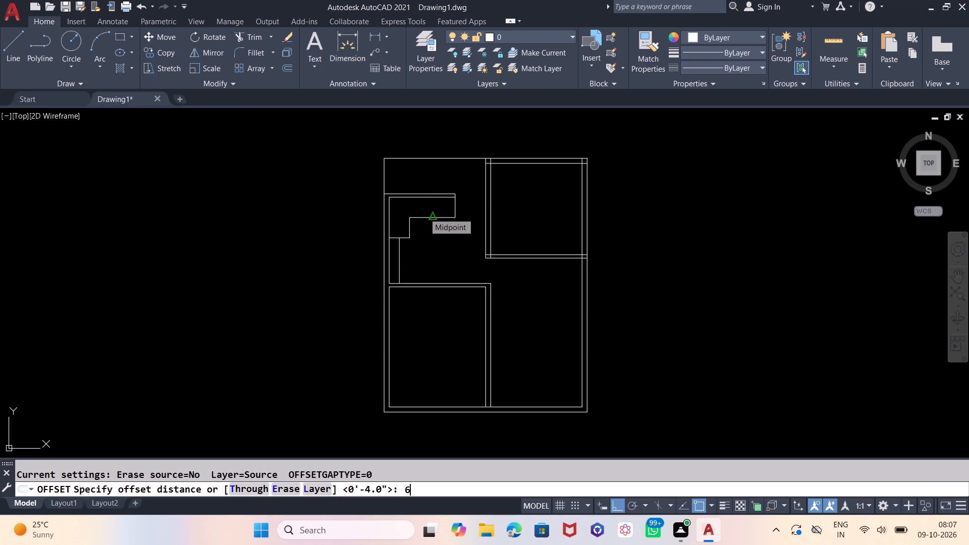
scroll(409, 201, "up", 1)
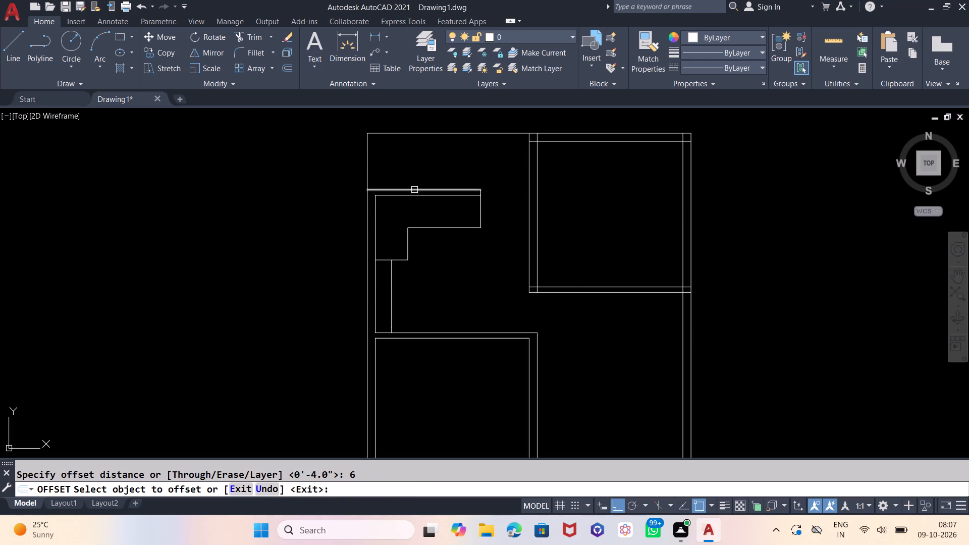
left_click(414, 190)
left_click(413, 210)
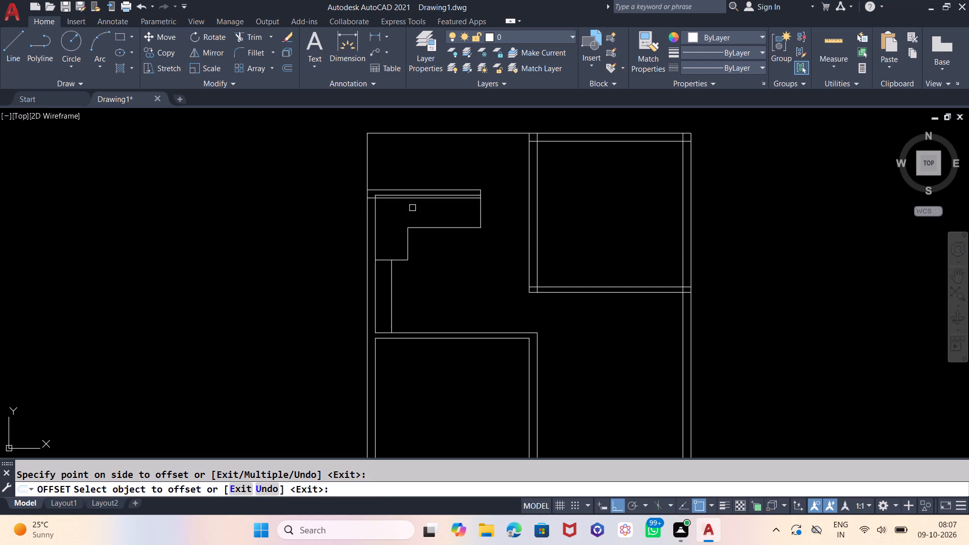
key("Escape")
key("Escape")
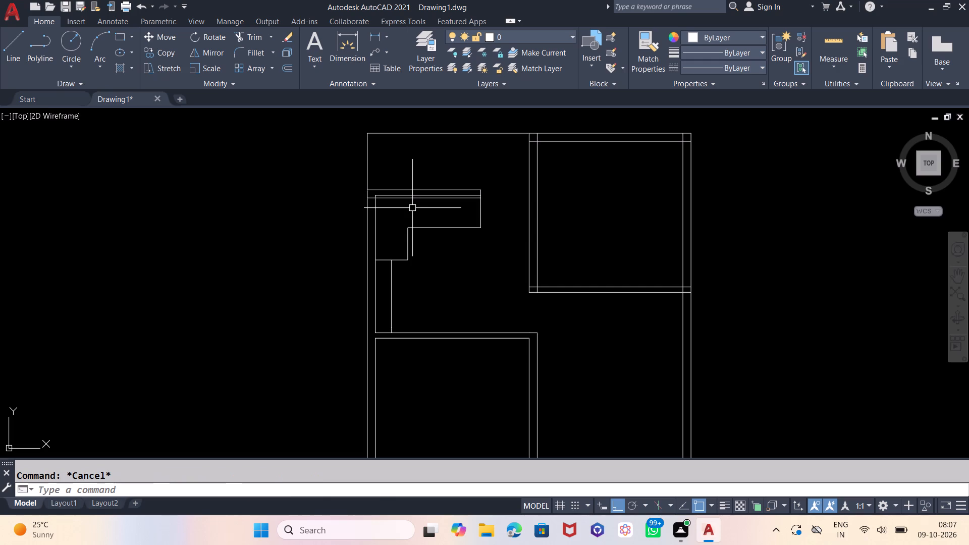
Trim the new line's stub inside the left exterior wall and remove the old 4" line with its leftover vertical end.
type("TR")
key("Return")
key("Return")
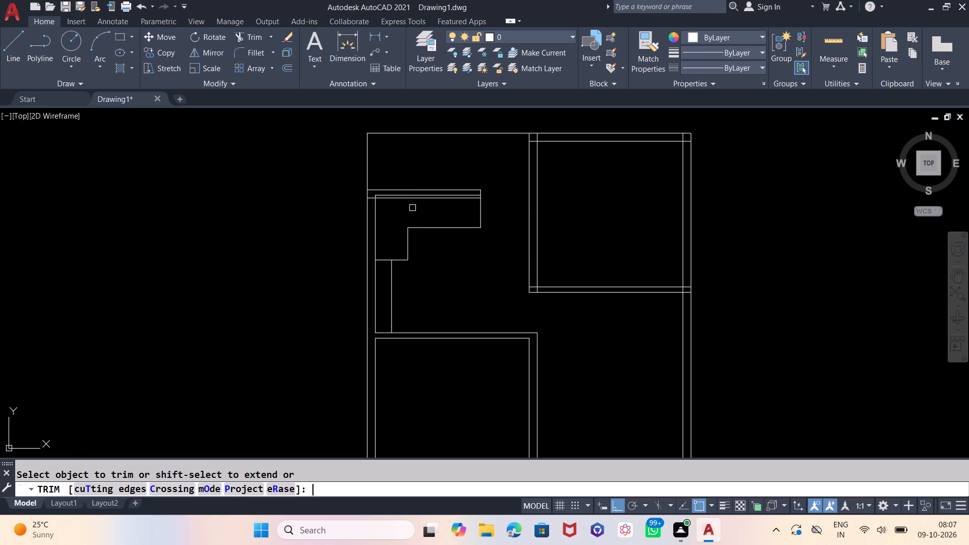
scroll(396, 207, "up", 3)
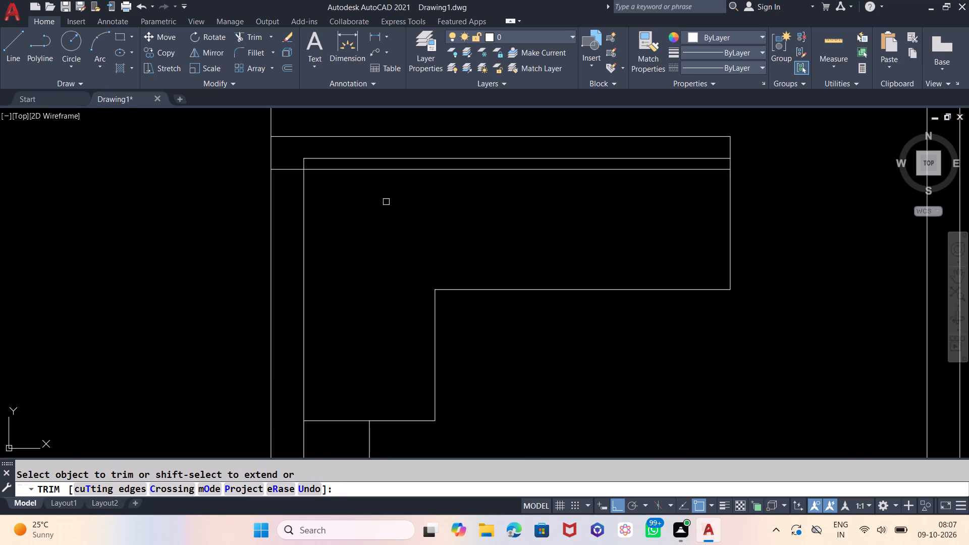
left_click(283, 172)
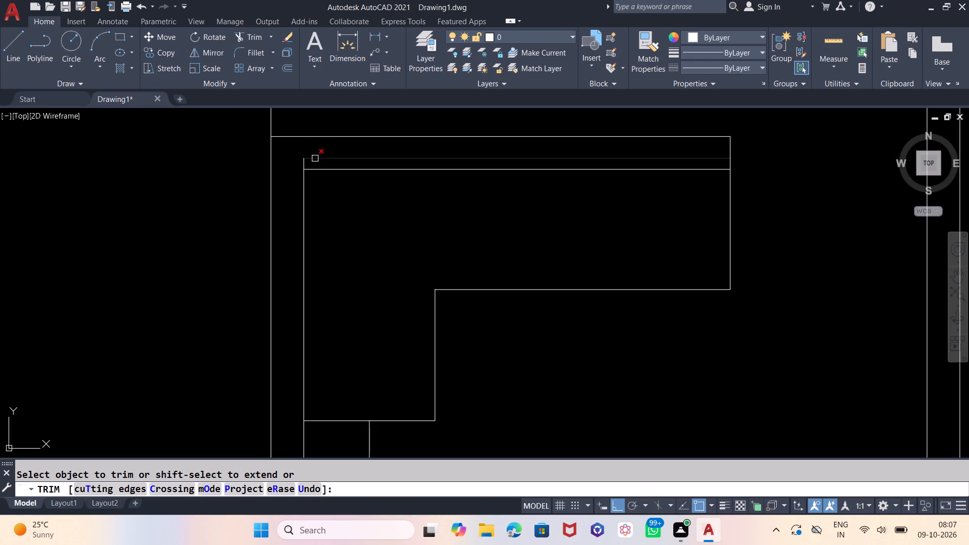
left_click(315, 158)
left_click(303, 161)
scroll(447, 257, "down", 2)
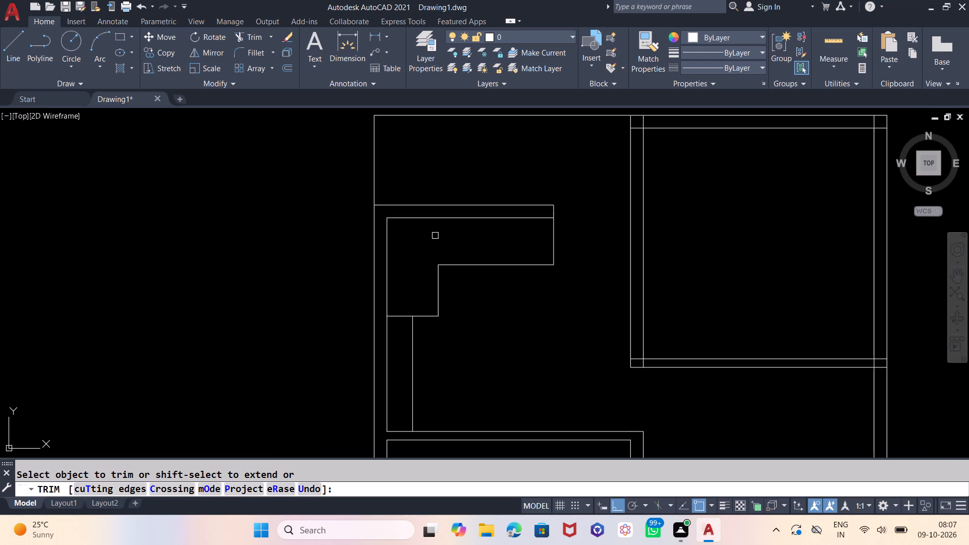
scroll(404, 168, "down", 1)
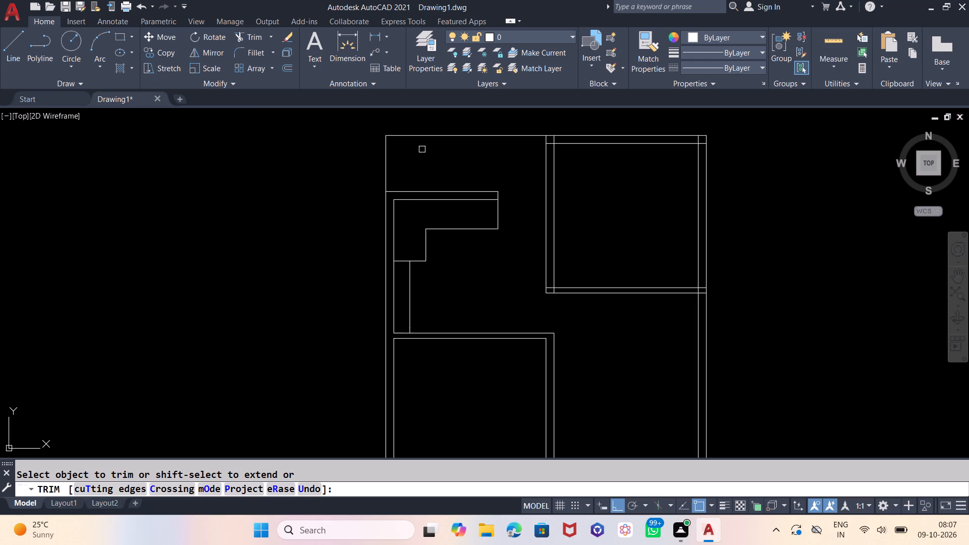
scroll(422, 149, "down", 1)
scroll(422, 200, "up", 2)
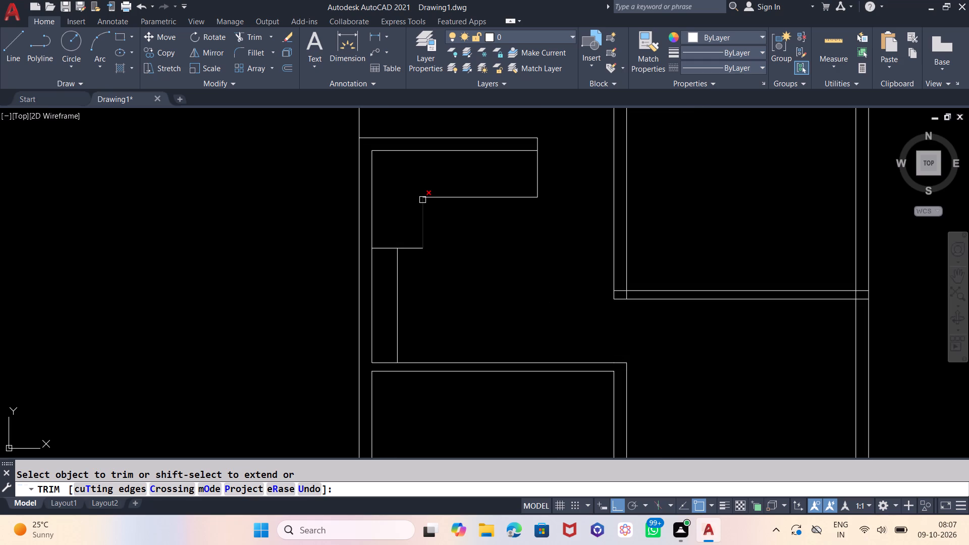
scroll(422, 200, "down", 1)
scroll(427, 300, "down", 2)
scroll(433, 247, "up", 1)
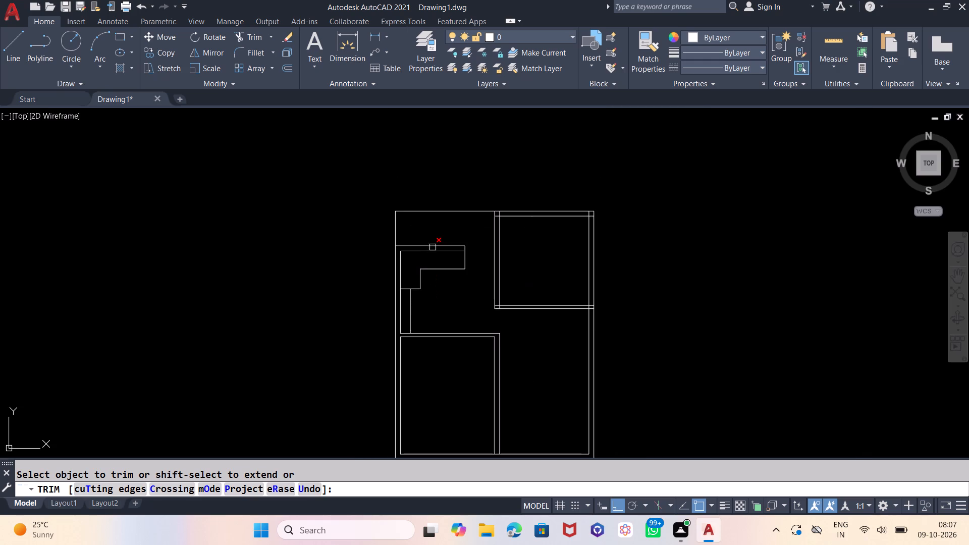
scroll(432, 207, "down", 1)
scroll(431, 243, "up", 1)
key("Escape")
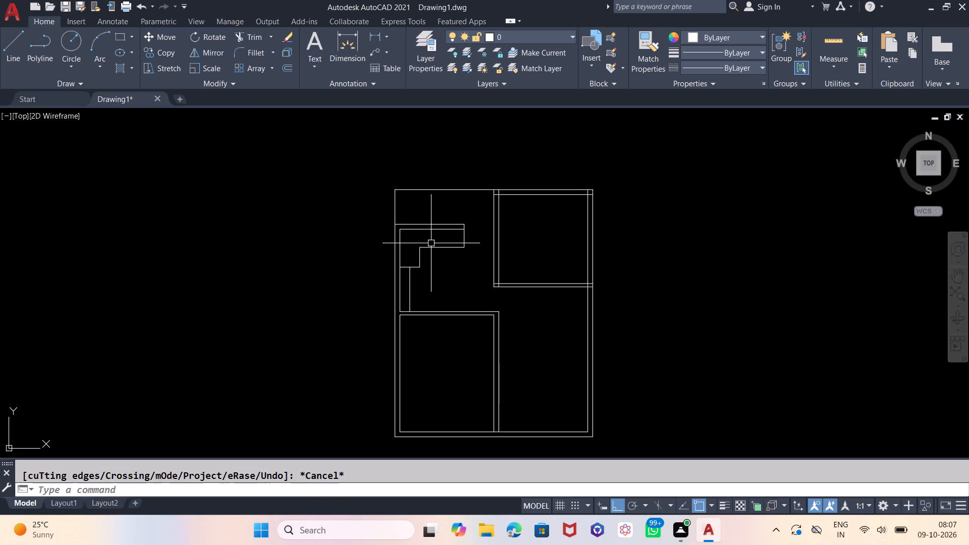
Offset the stepped outline's inner top line 8'6" downward to mark the lower-left room's cross wall.
key("o")
key("Return")
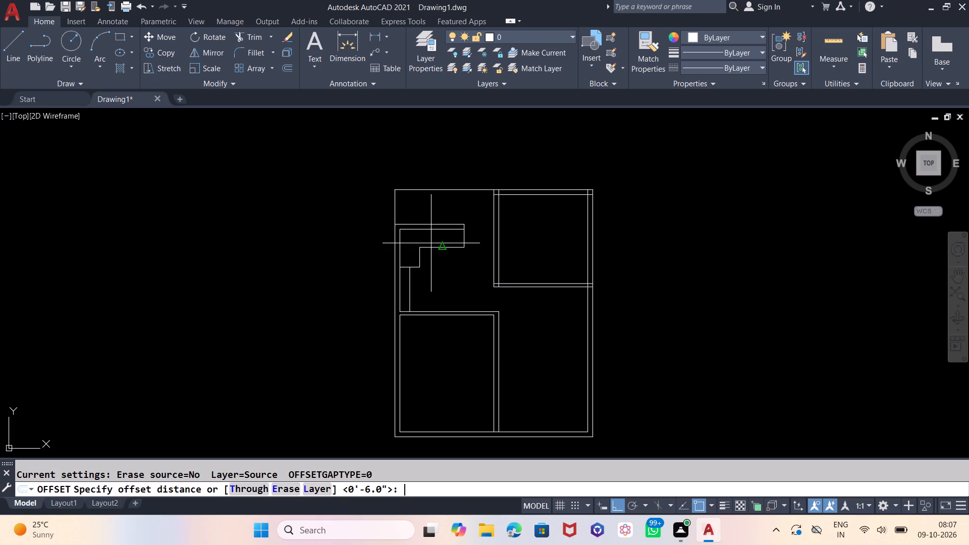
key("8")
type("'6")
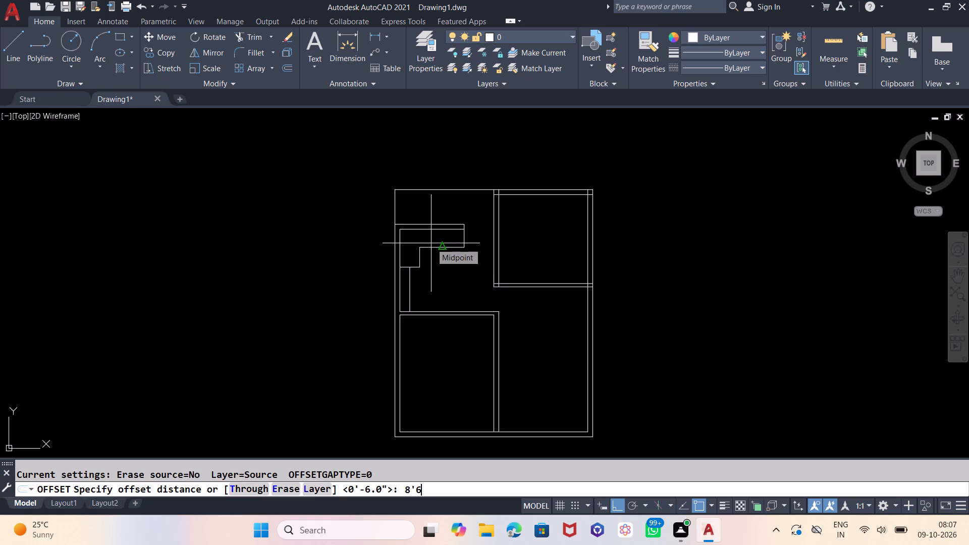
key("shift+quotedbl")
key("Return")
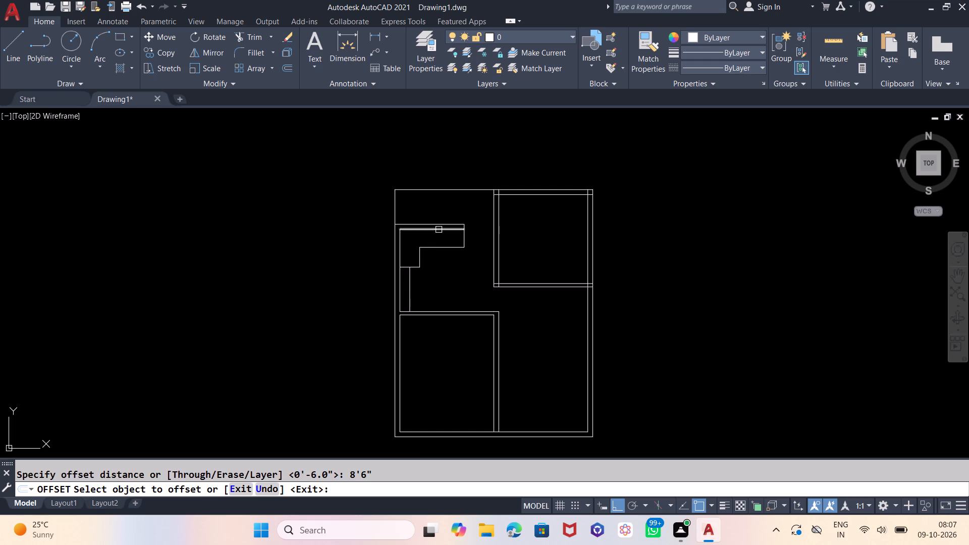
left_click(439, 230)
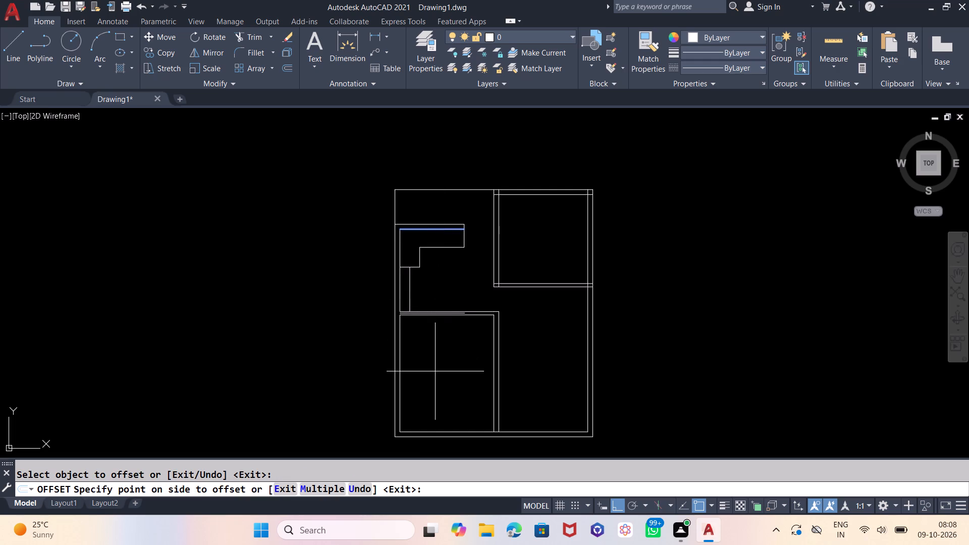
left_click(435, 371)
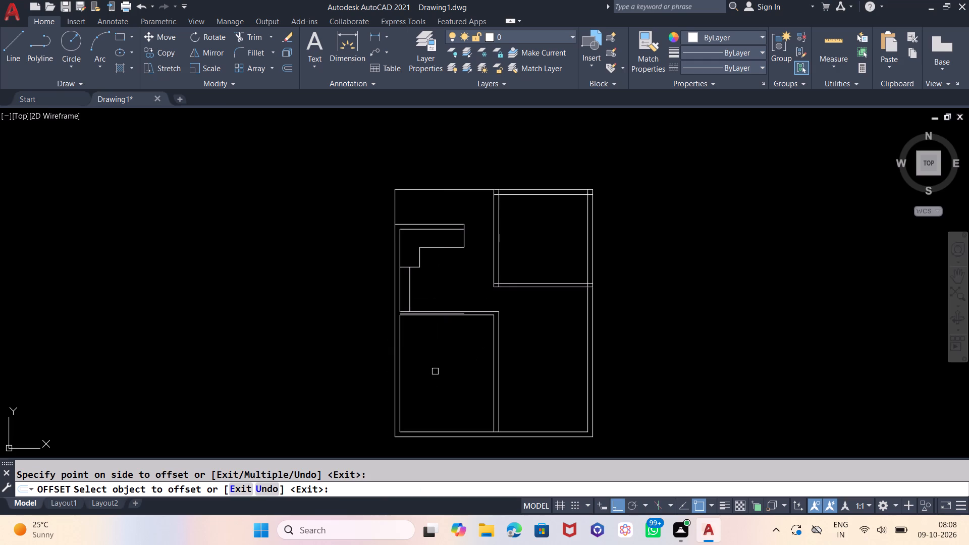
key("Escape")
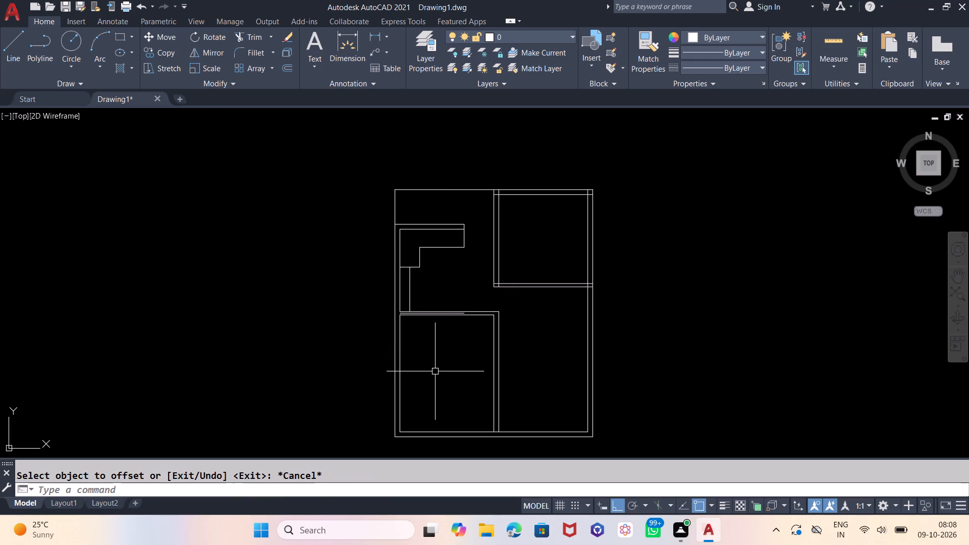
Trim away the old upper and lower cross-wall lines above the lower-left room, between the left wall strip and the partition.
type("TR")
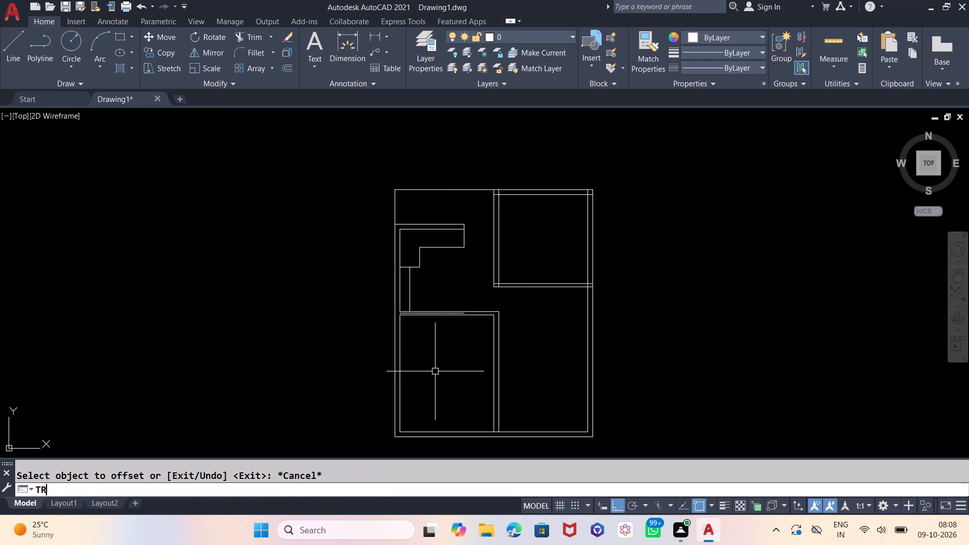
key("Return")
key("Return")
scroll(447, 369, "up", 3)
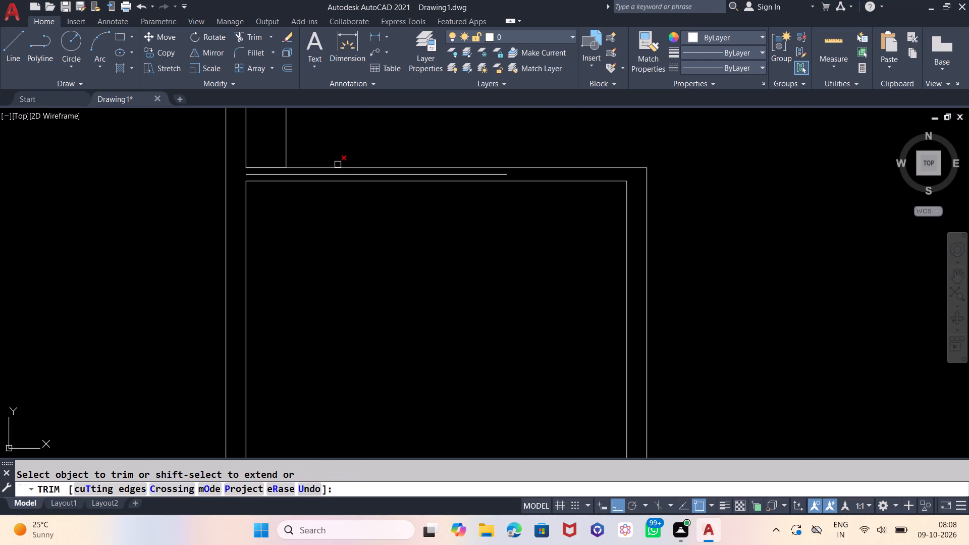
left_click(338, 165)
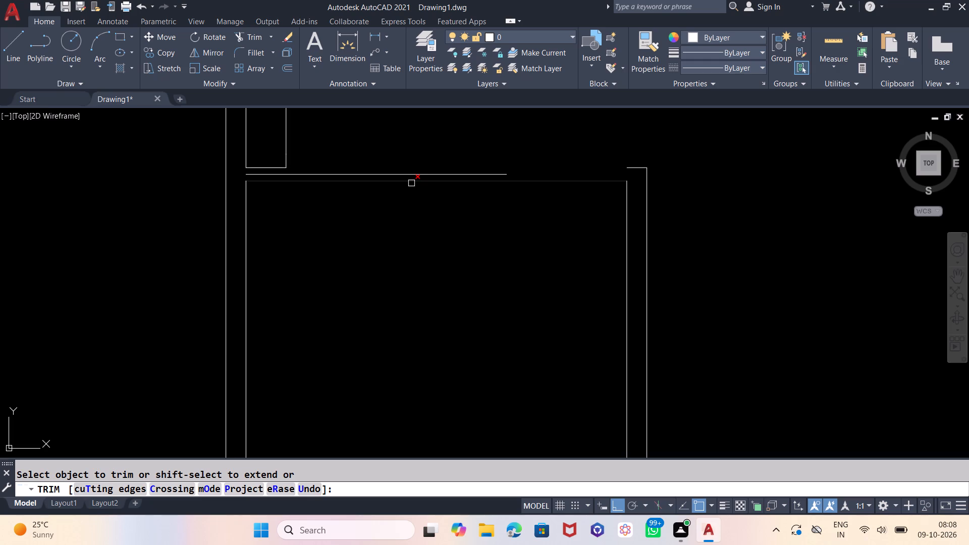
left_click(411, 183)
scroll(401, 334, "down", 1)
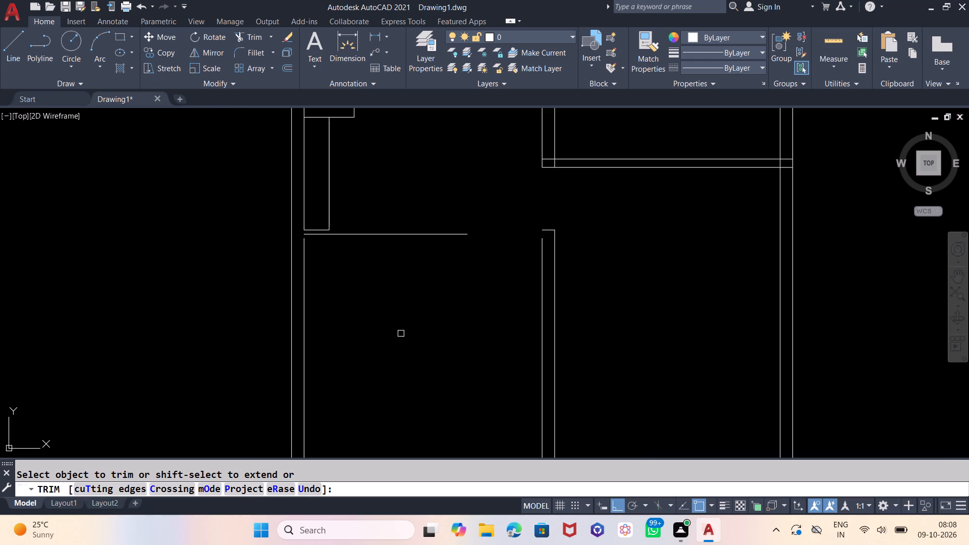
scroll(401, 334, "down", 1)
Draw a horizontal line continuing the new cross-wall line from its right end to a point beyond the vertical partition.
left_click(7, 34)
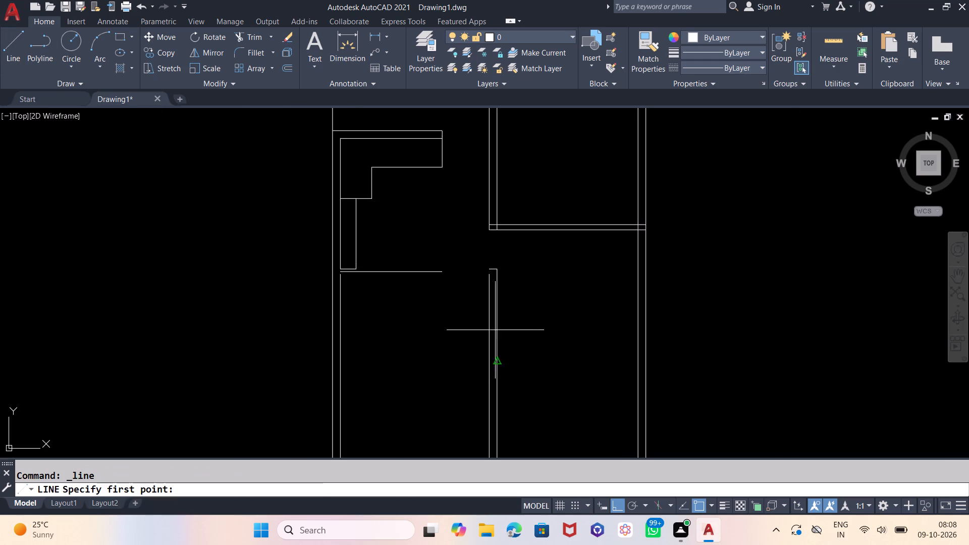
left_click(443, 272)
left_click(543, 275)
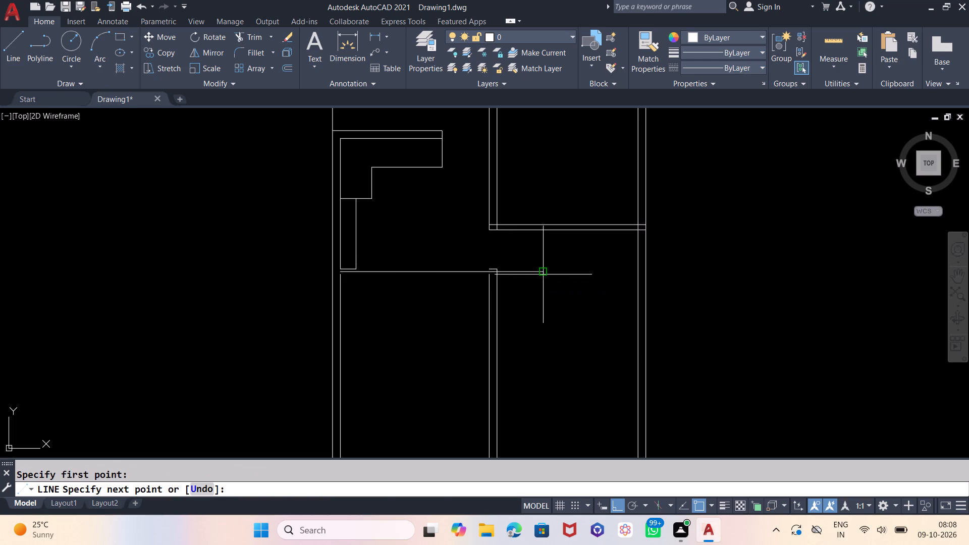
key("Escape")
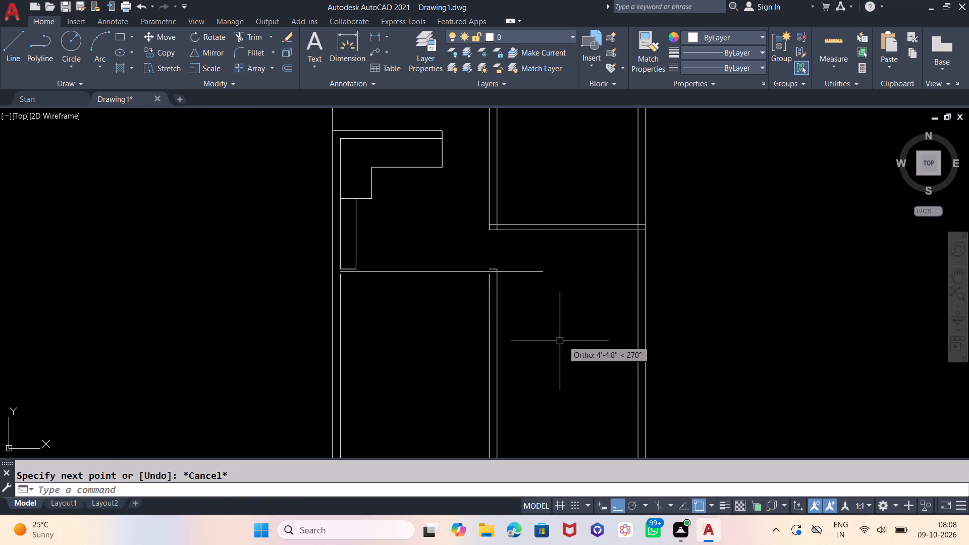
Draw a short vertical line joining the left wall's inner face across the gap at the new cross-wall line.
scroll(350, 289, "up", 2)
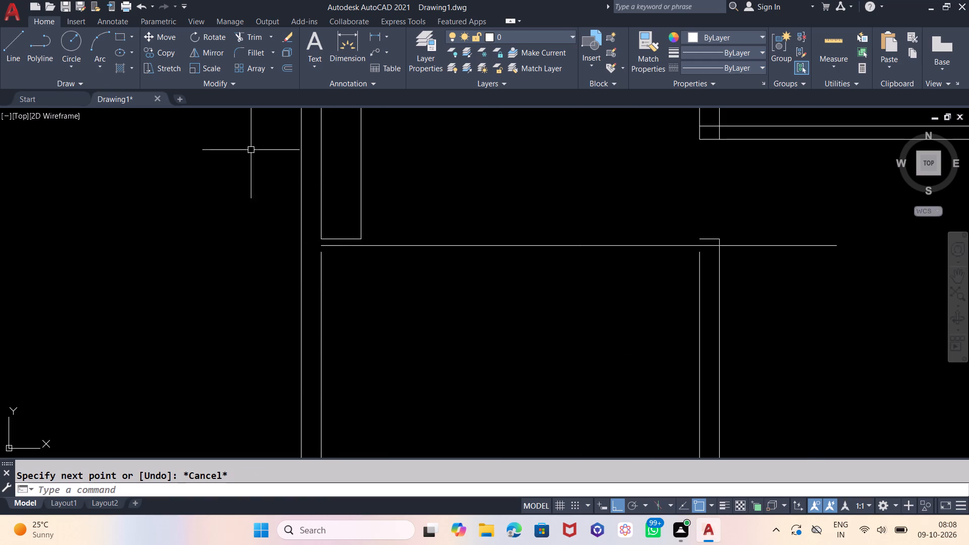
left_click(17, 47)
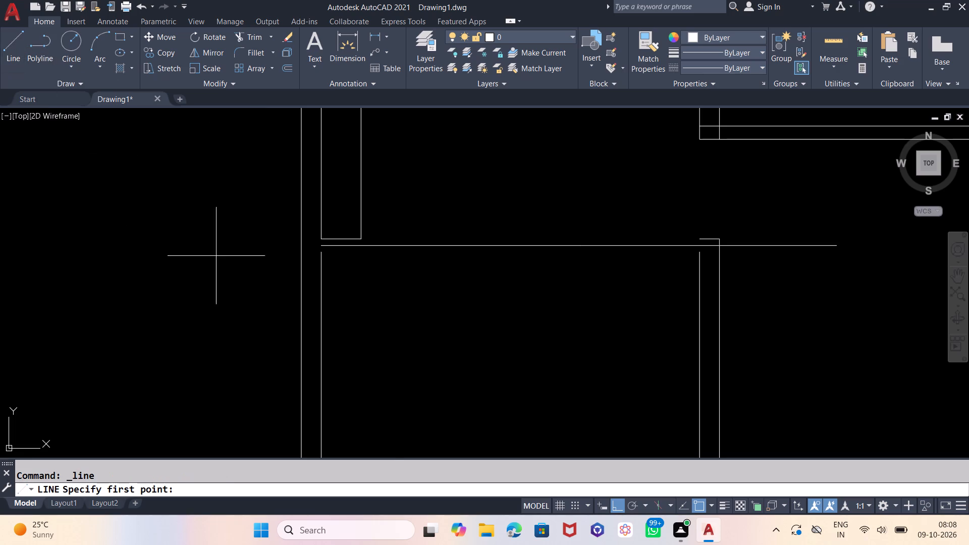
scroll(270, 253, "up", 2)
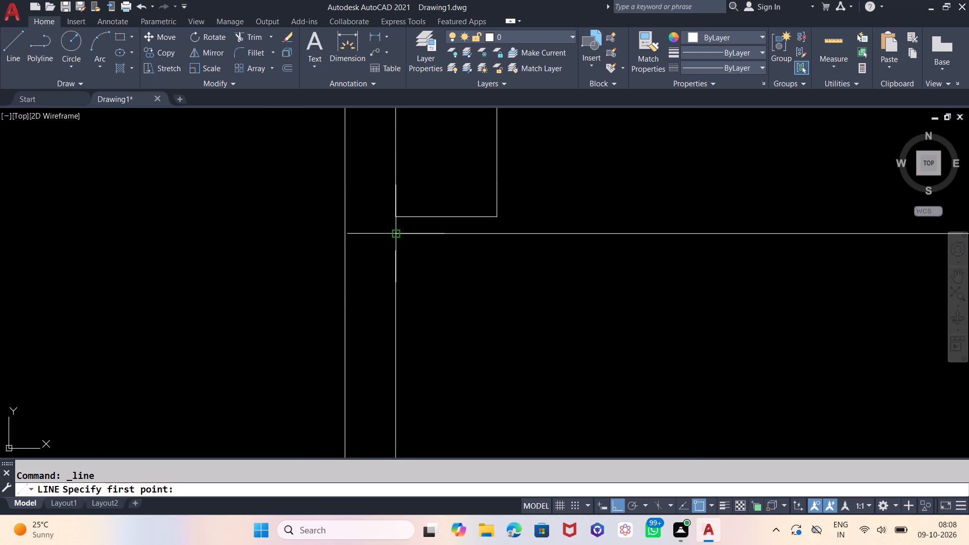
left_click(394, 219)
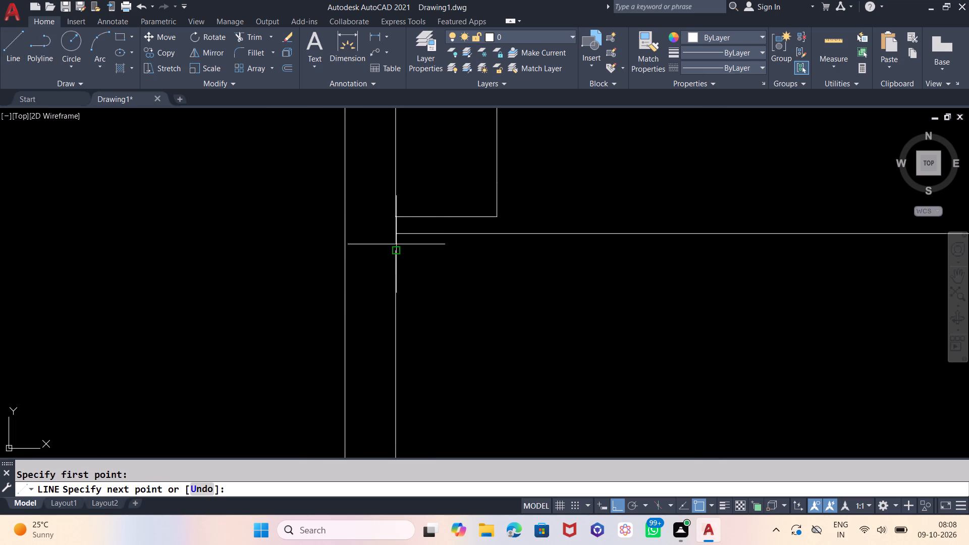
left_click(396, 248)
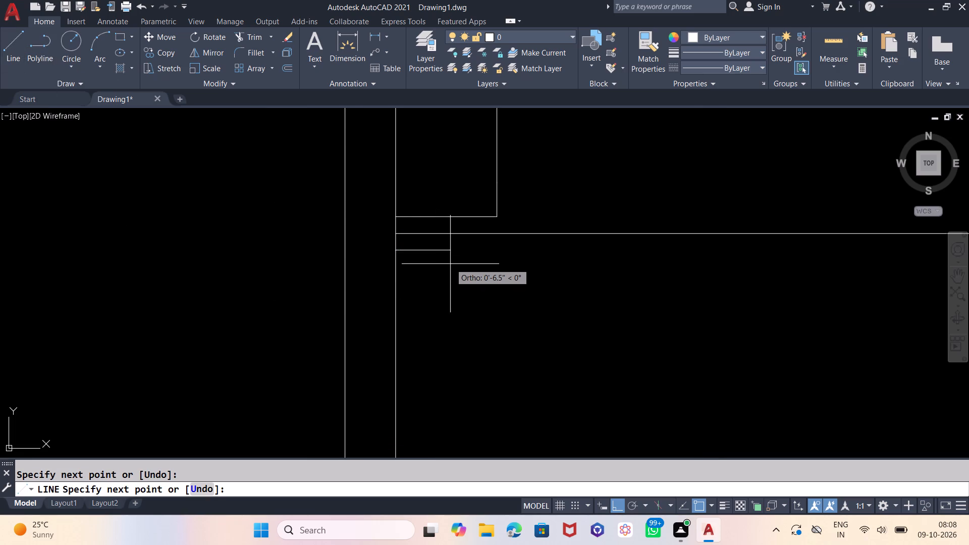
key("Escape")
scroll(232, 286, "down", 3)
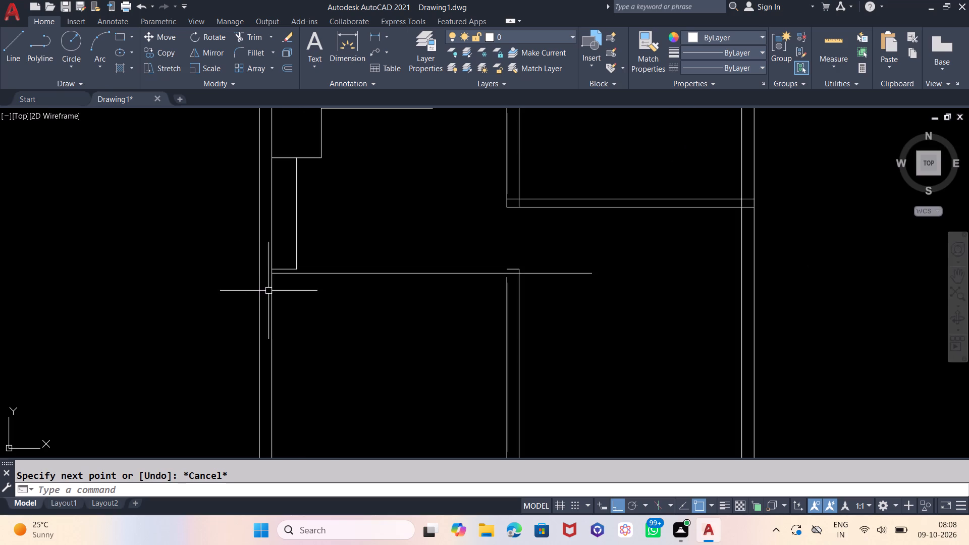
Draw a short vertical line from the left wall strip's lower outer corner down past the new cross-wall line.
scroll(284, 259, "up", 3)
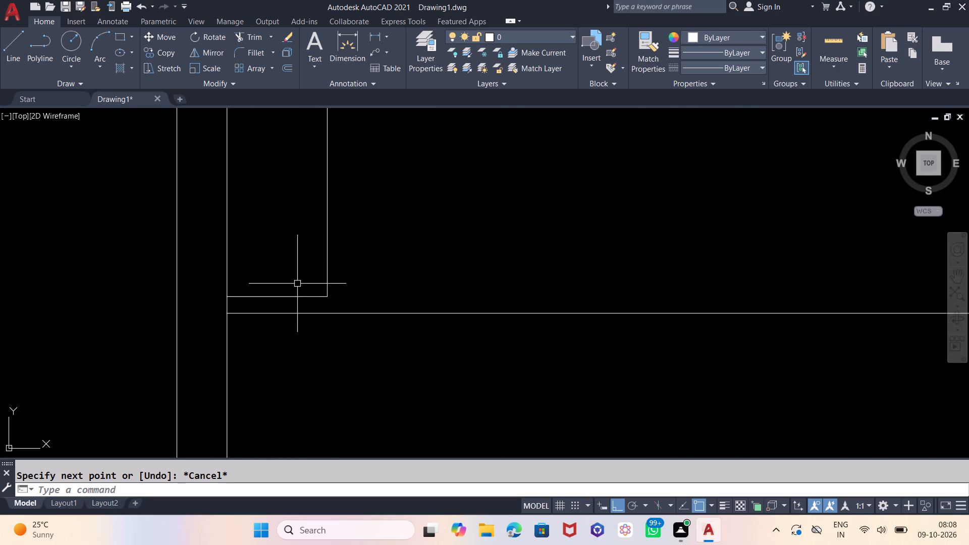
key("l")
key("Return")
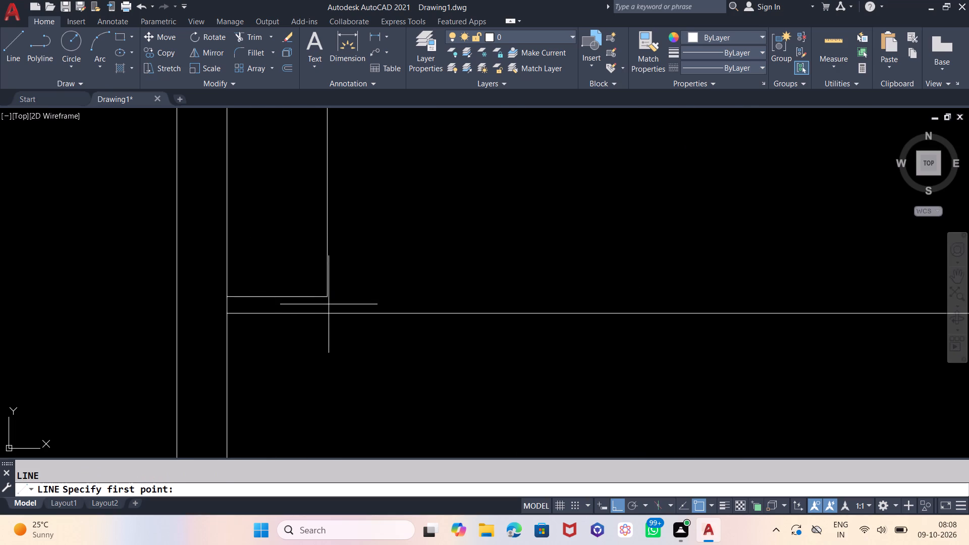
left_click(325, 300)
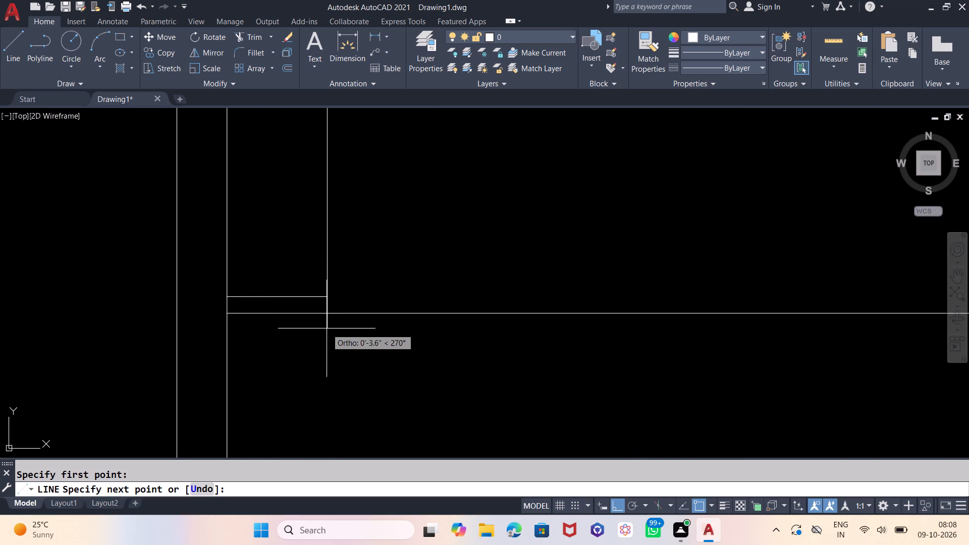
left_click(327, 342)
key("Escape")
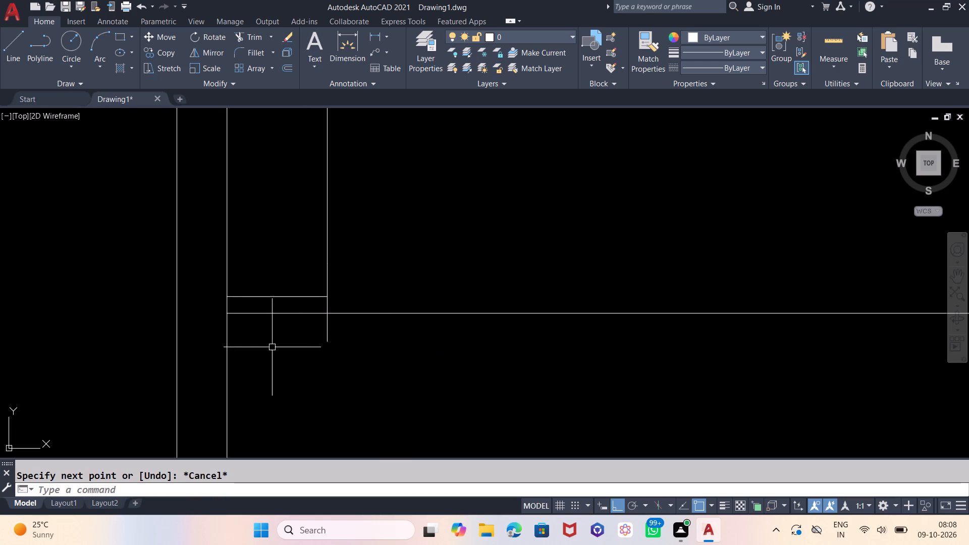
Offset both segments of the new cross-wall line 4" downward to form the lower-left room's wall thickness.
scroll(272, 347, "down", 2)
scroll(535, 337, "down", 1)
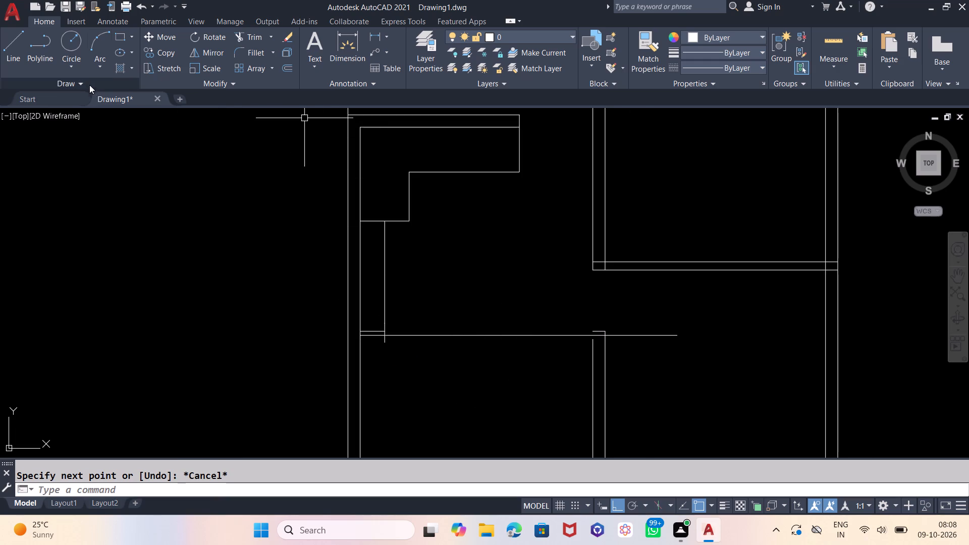
key("o")
key("Return")
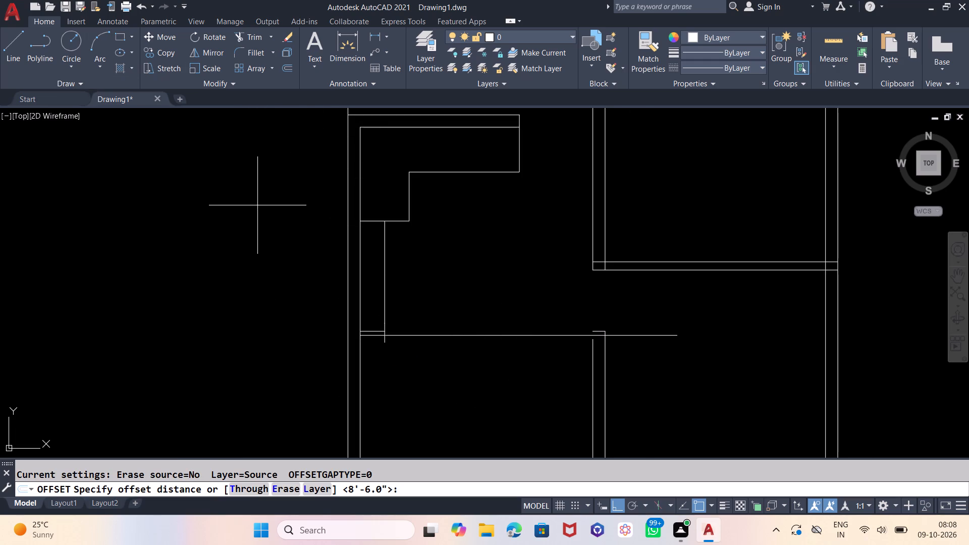
key("4")
key("Return")
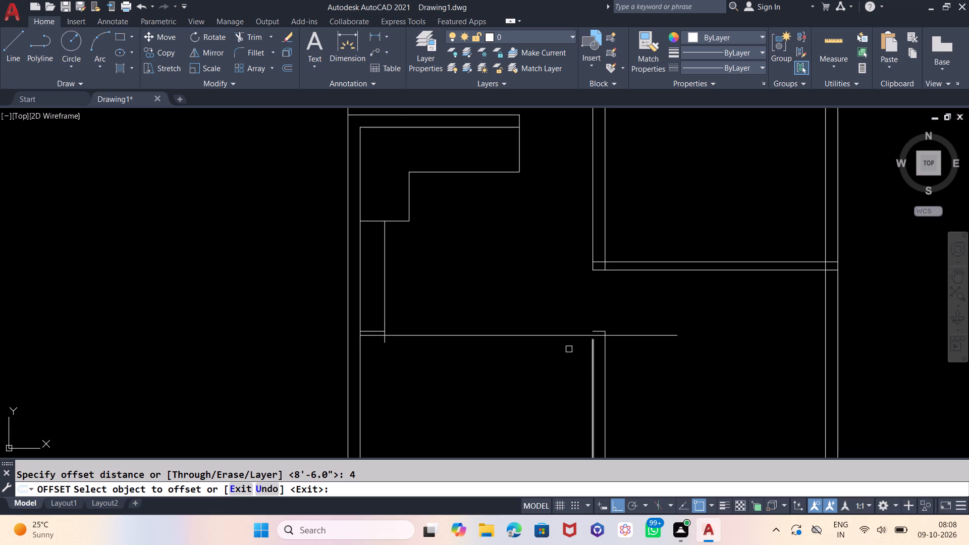
left_click(566, 335)
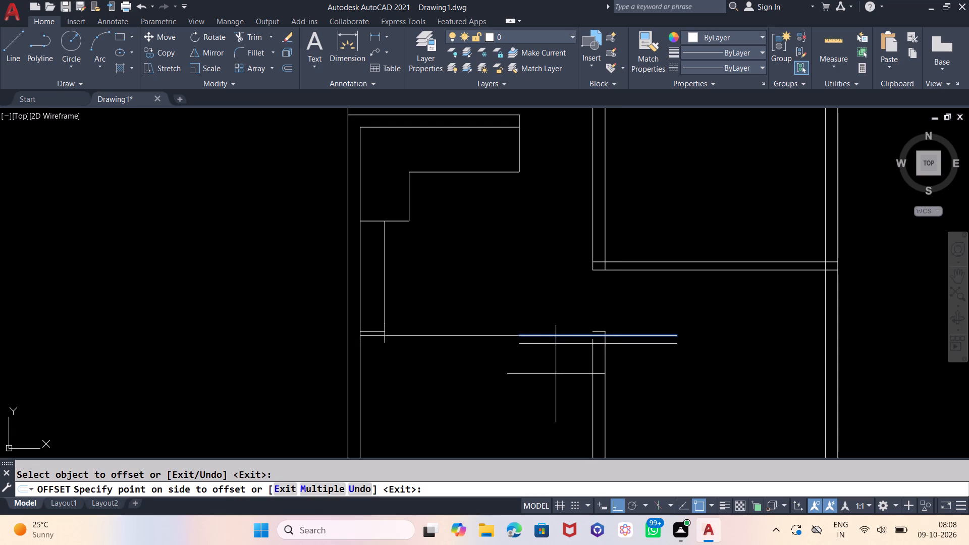
left_click(556, 374)
left_click(505, 337)
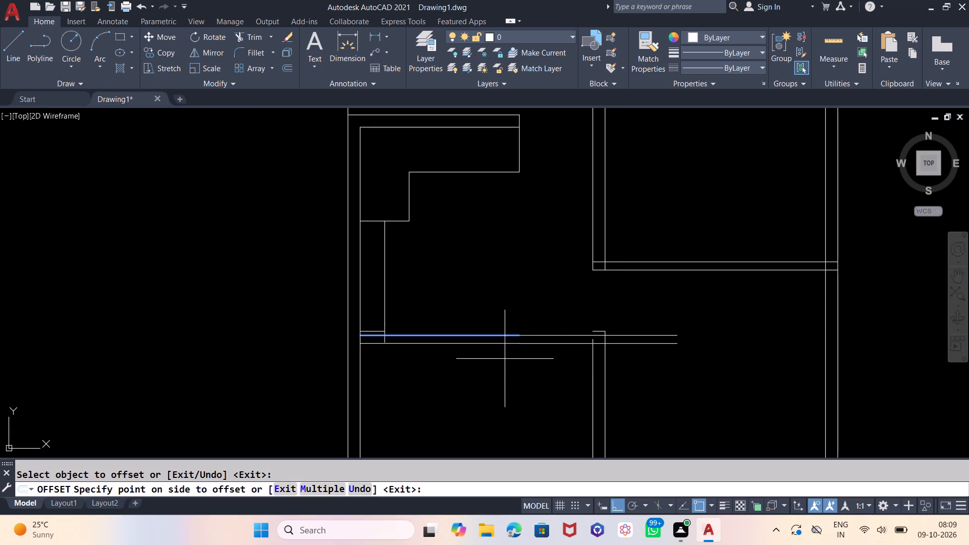
left_click(505, 361)
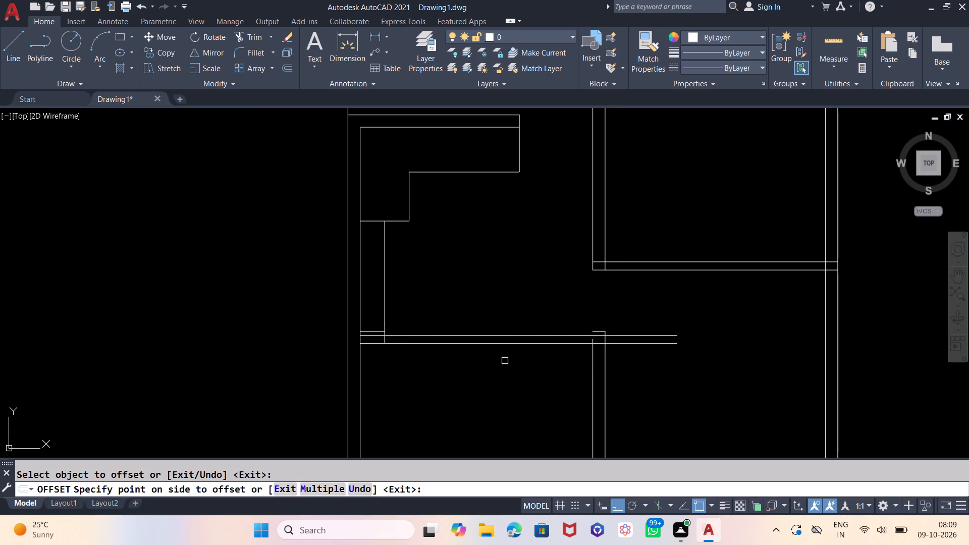
key("Escape")
Trim the left strip's old bottom line and the vertical overhang below the cross wall's upper line.
type("TR")
key("Return")
key("Return")
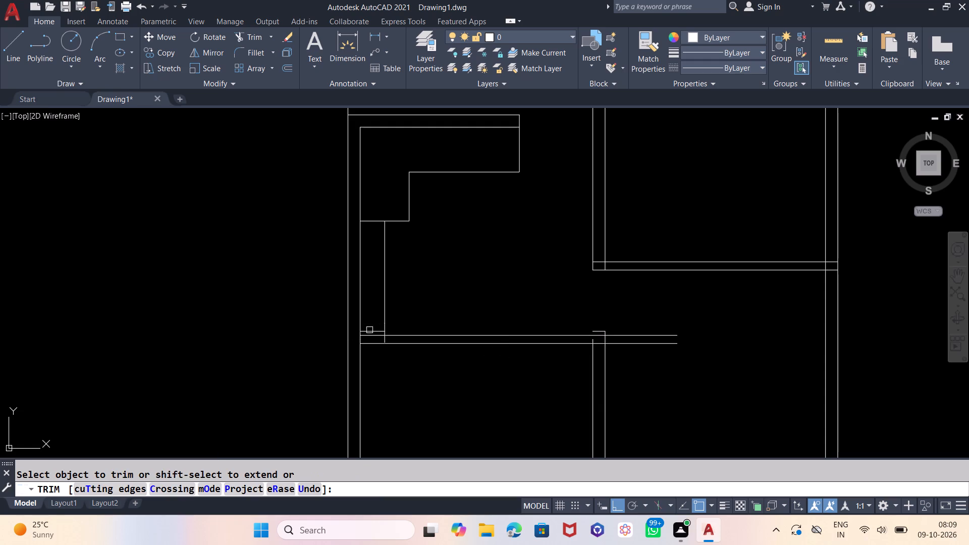
left_click(374, 330)
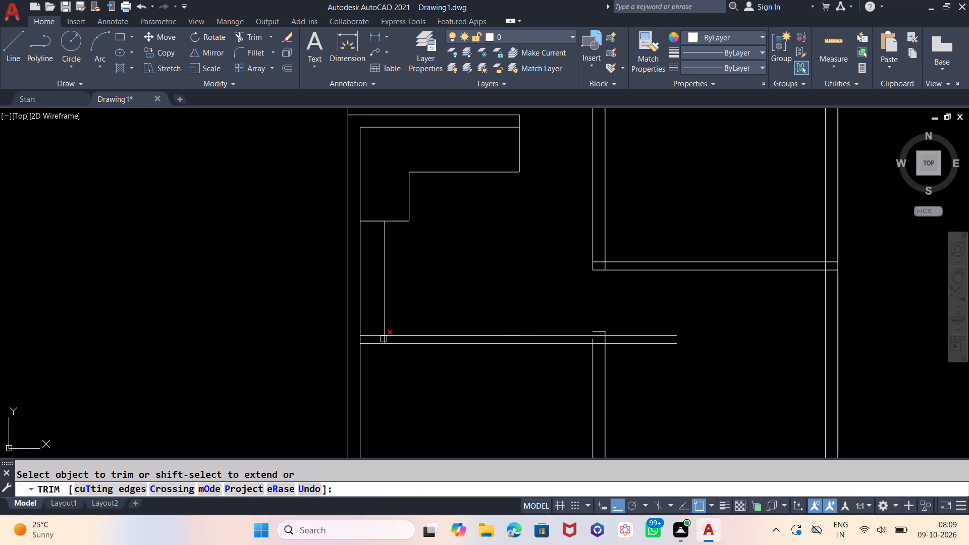
left_click(384, 341)
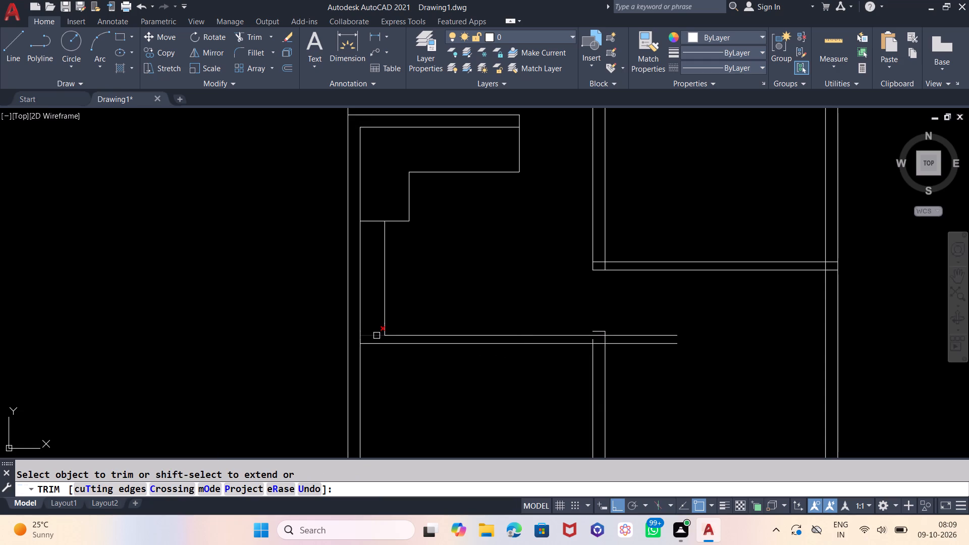
left_click(376, 336)
key("ctrl+z")
Trim the leftover stub and overhanging lines where the cross wall meets the partition to form a clean corner.
left_click(600, 332)
left_click(602, 331)
left_click(621, 342)
left_click(622, 337)
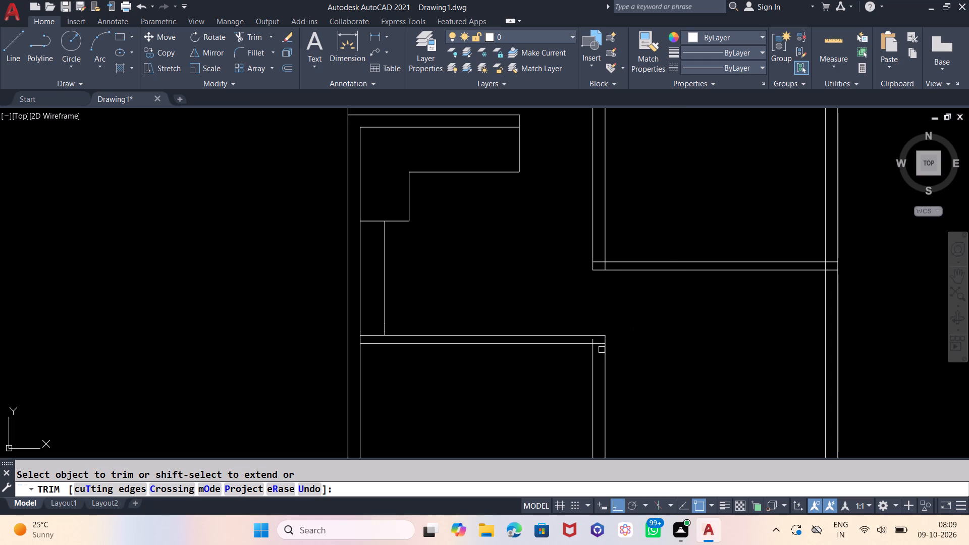
left_click(602, 345)
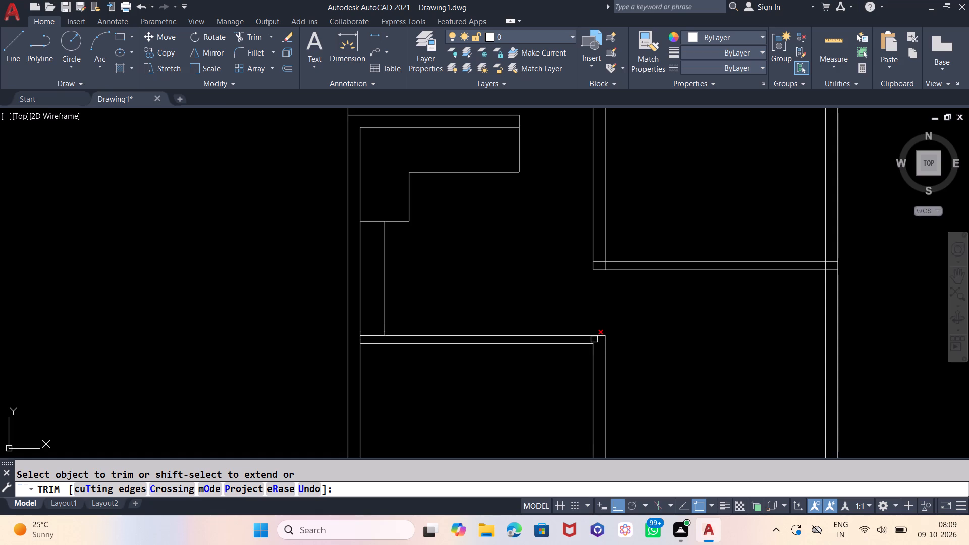
left_click(594, 339)
scroll(483, 219, "down", 2)
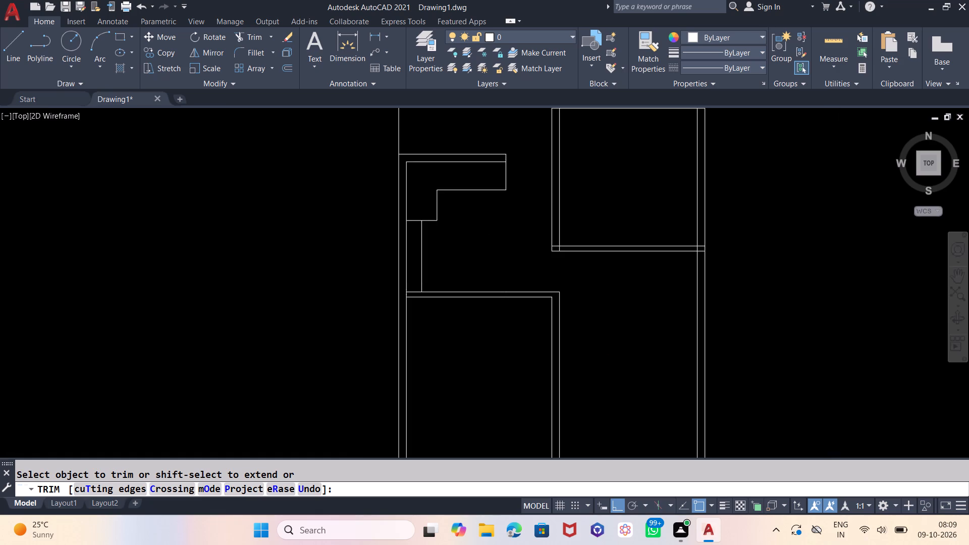
key("Escape")
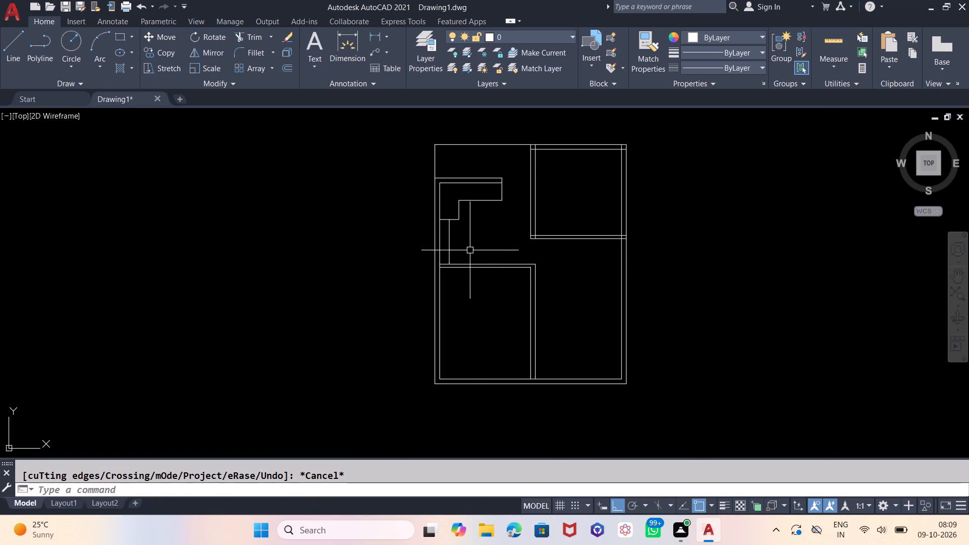
Measure the lower-left room's inner height along the left wall from the cross wall's lower line.
left_click(349, 34)
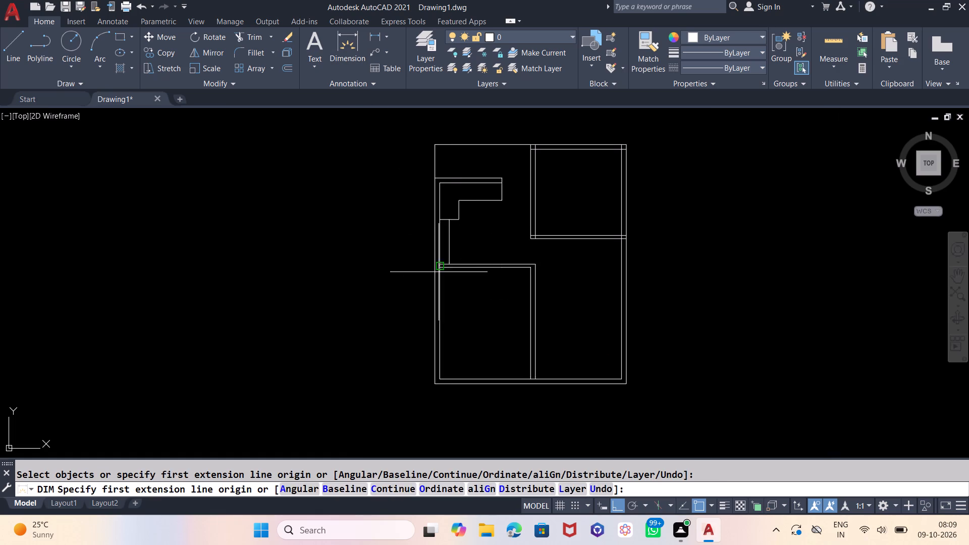
left_click(439, 266)
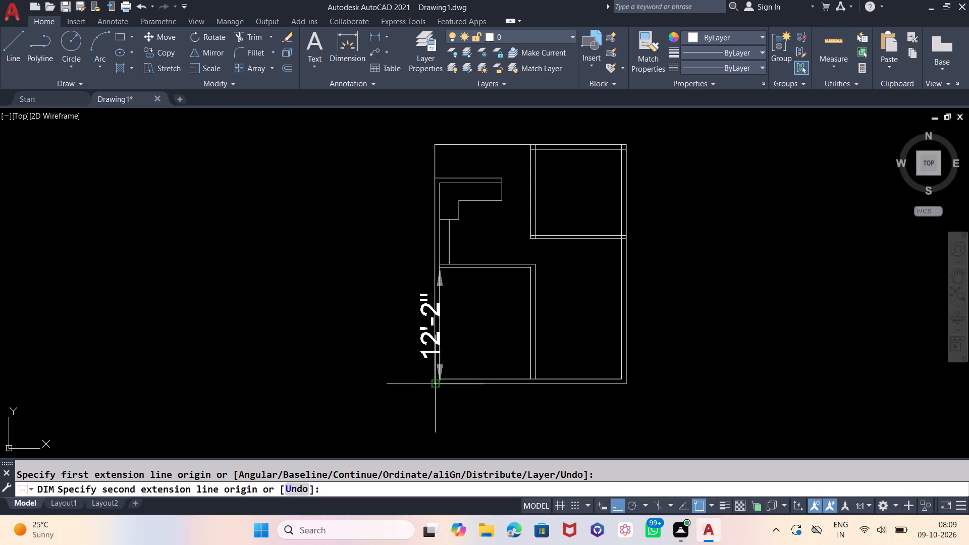
key("Escape")
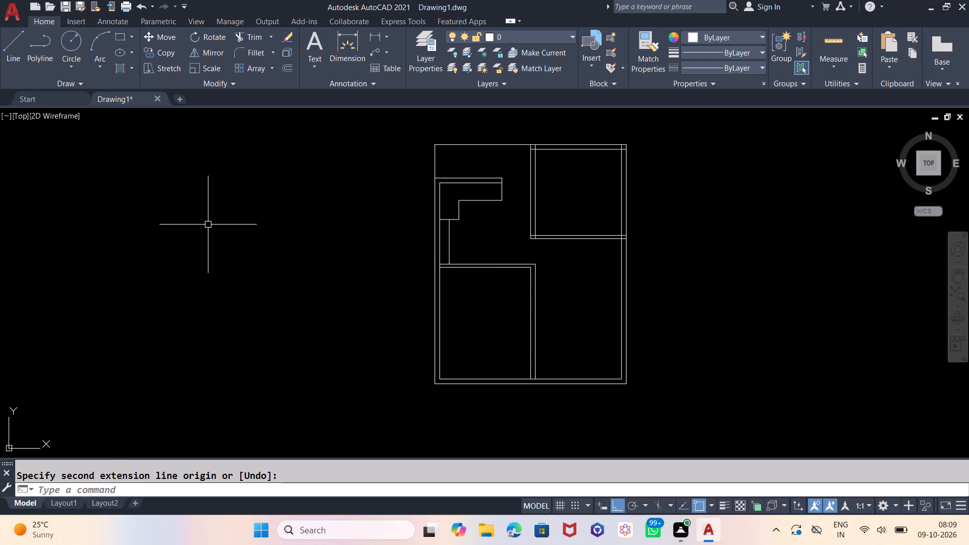
Offset the lower line of the upper-right room's bottom wall 3'8" downward.
key("o")
key("Return")
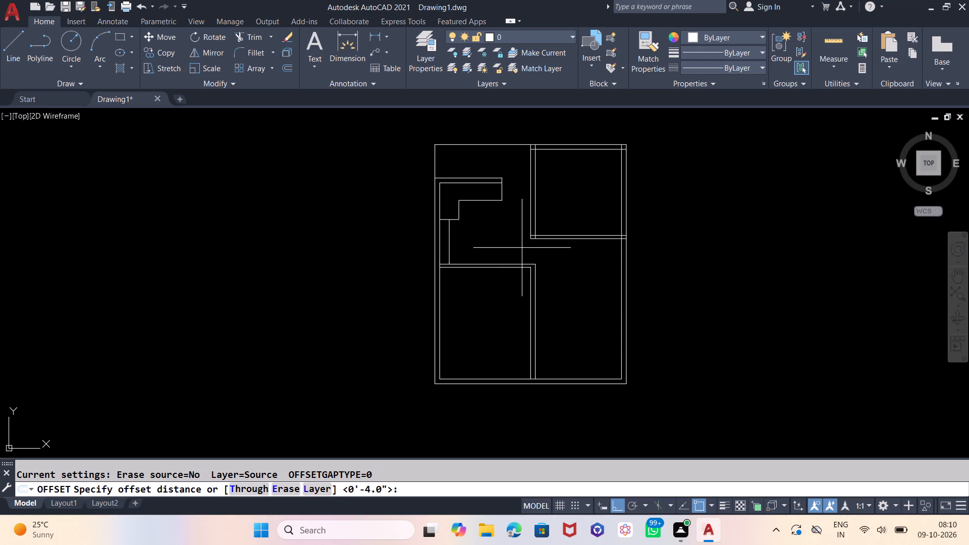
key("3")
key("apostrophe")
key("8")
key("shift+quotedbl")
key("Return")
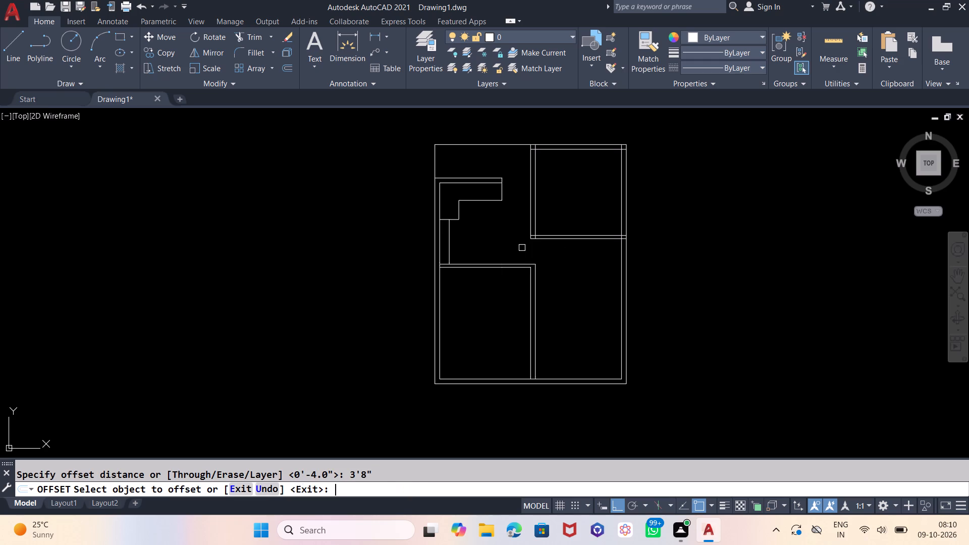
left_click(576, 241)
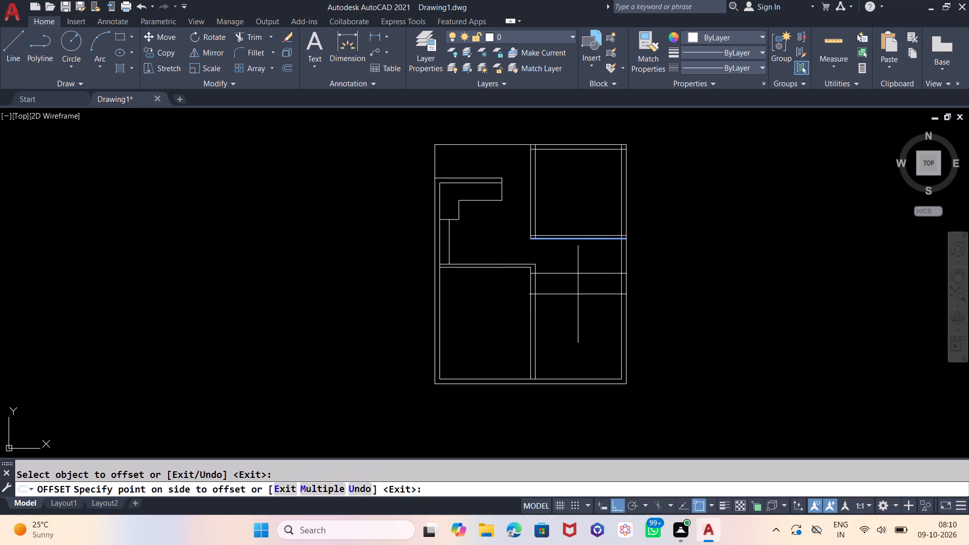
left_click(578, 294)
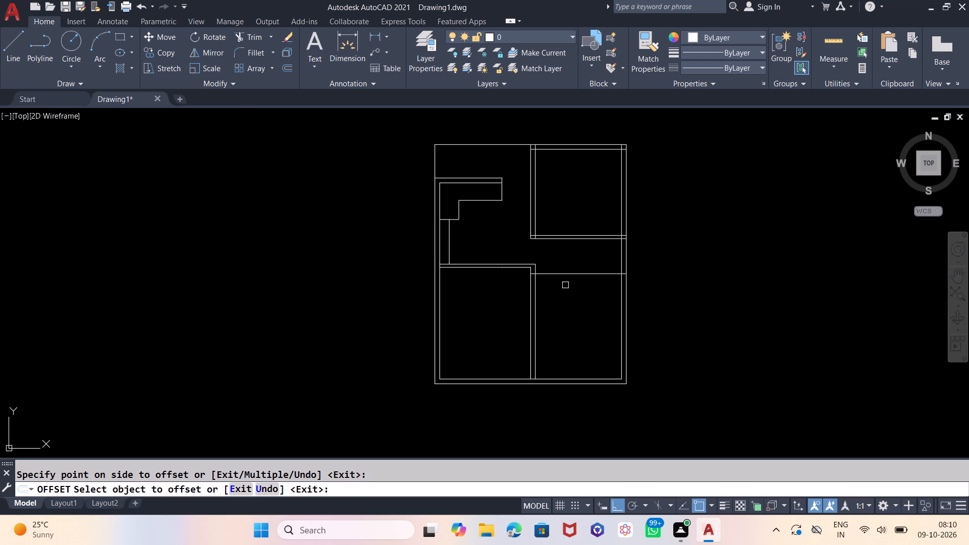
key("Escape")
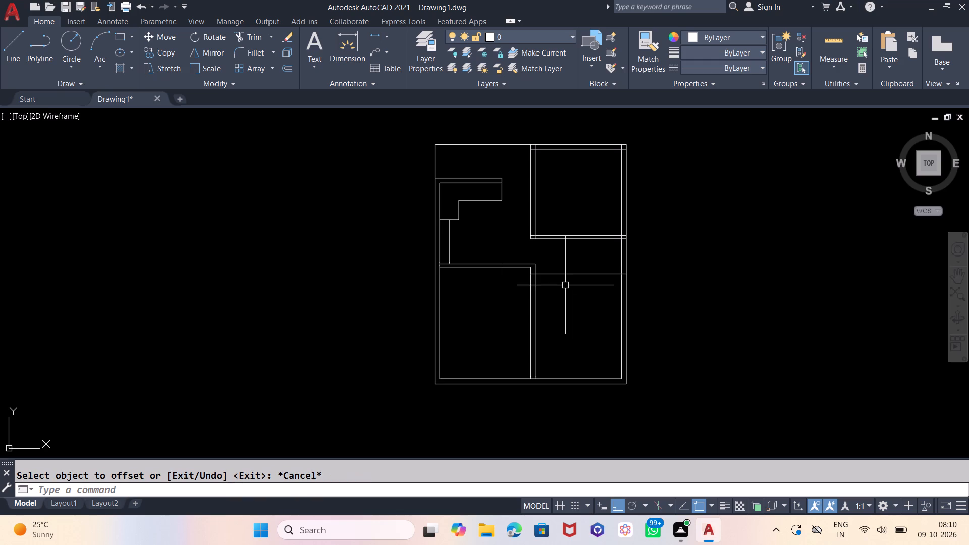
Offset the inner line of the right exterior wall 5'8" inward to the left.
key("o")
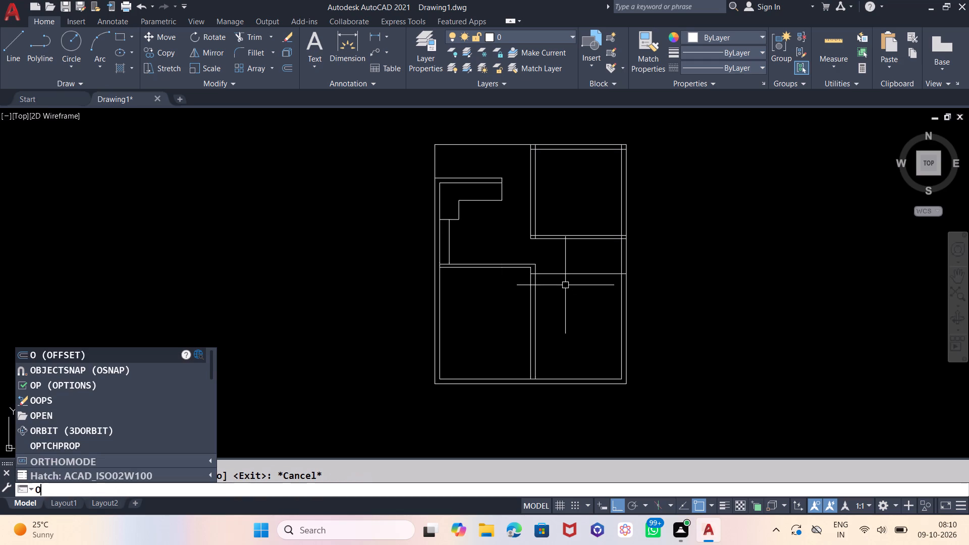
key("Return")
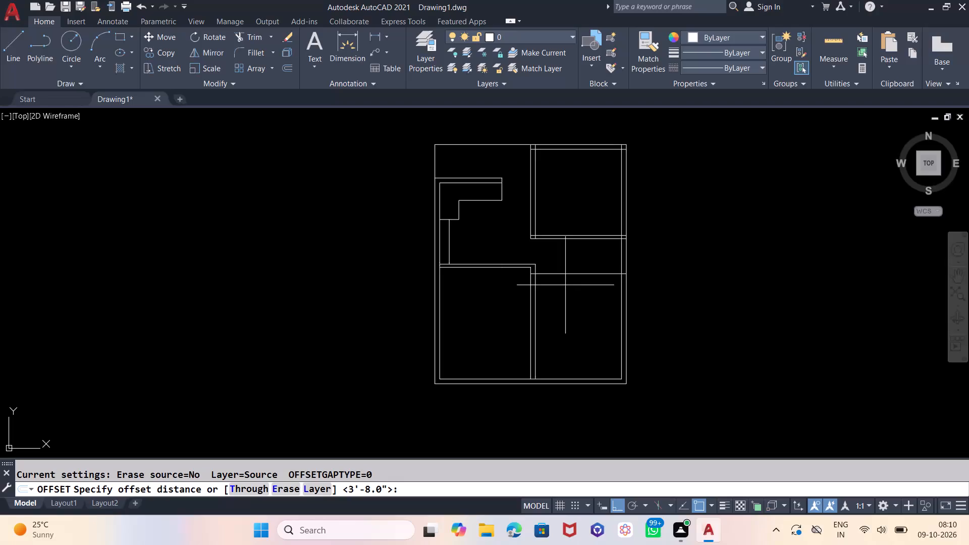
type("5'87")
key("BackSpace")
key("shift+quotedbl")
key("Return")
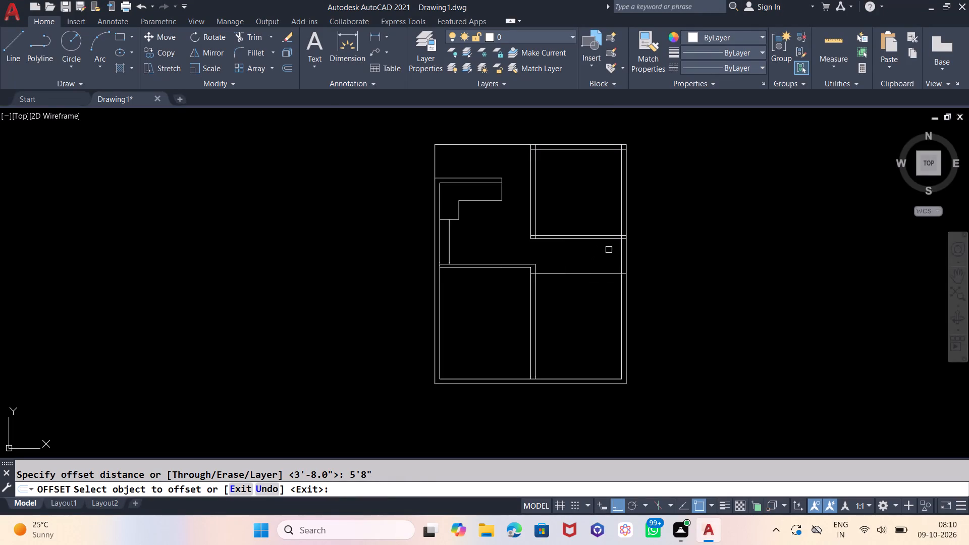
left_click(621, 255)
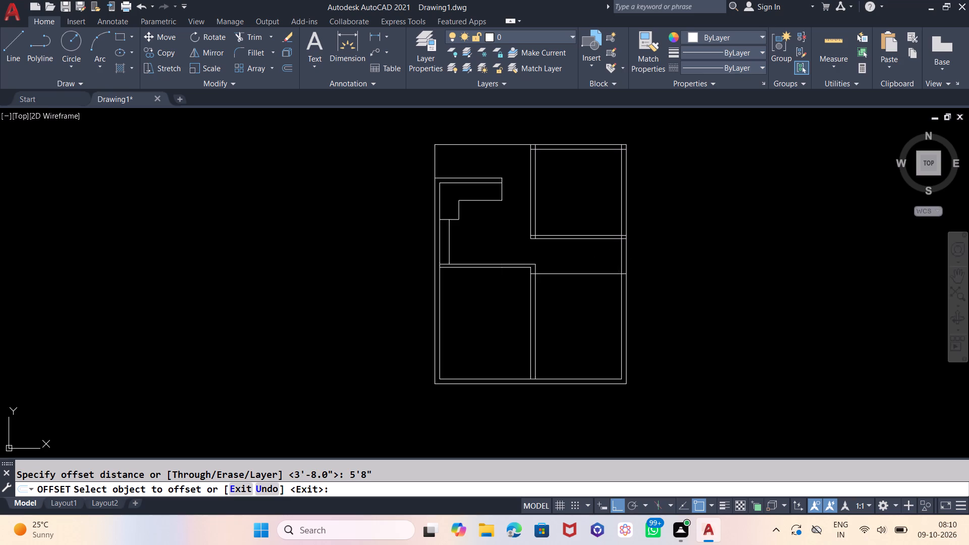
left_click(575, 257)
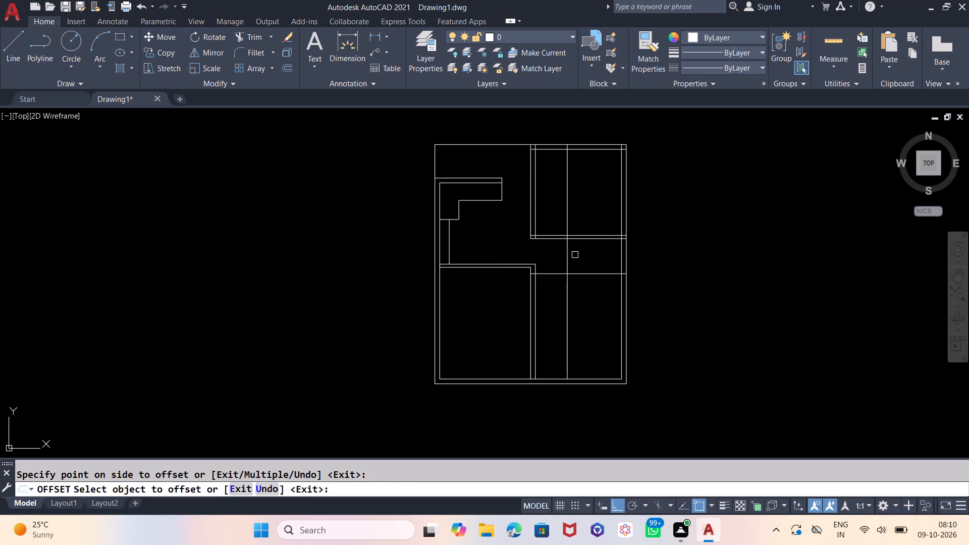
key("Escape")
Offset the new vertical line 4" to the left and the horizontal line below the upper-right room 4" downward.
key("o")
key("Return")
key("4")
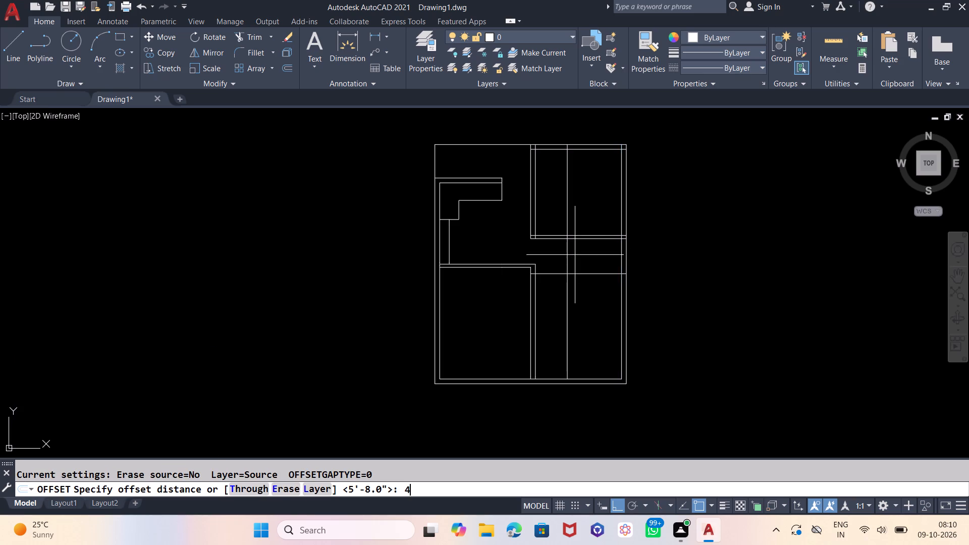
key("Return")
left_click(567, 258)
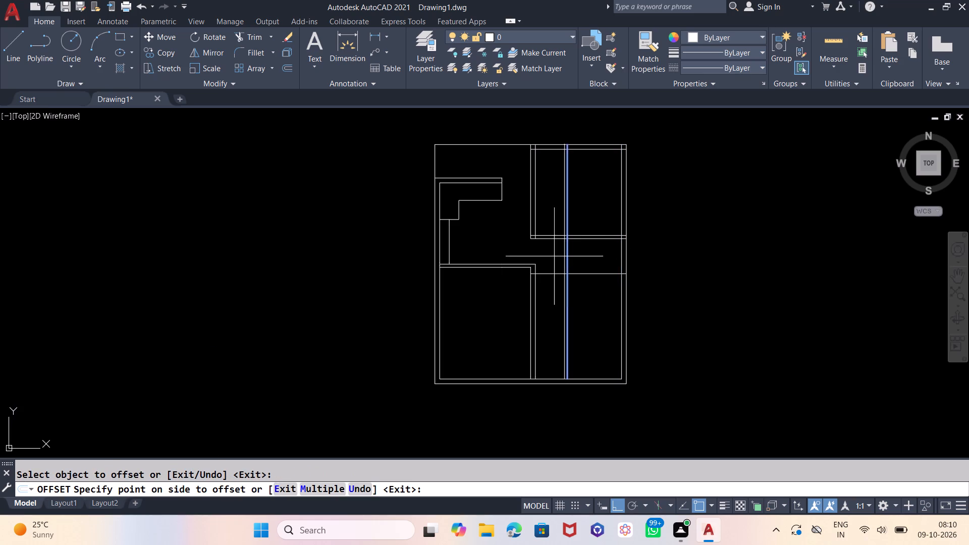
left_click(535, 252)
left_click(605, 272)
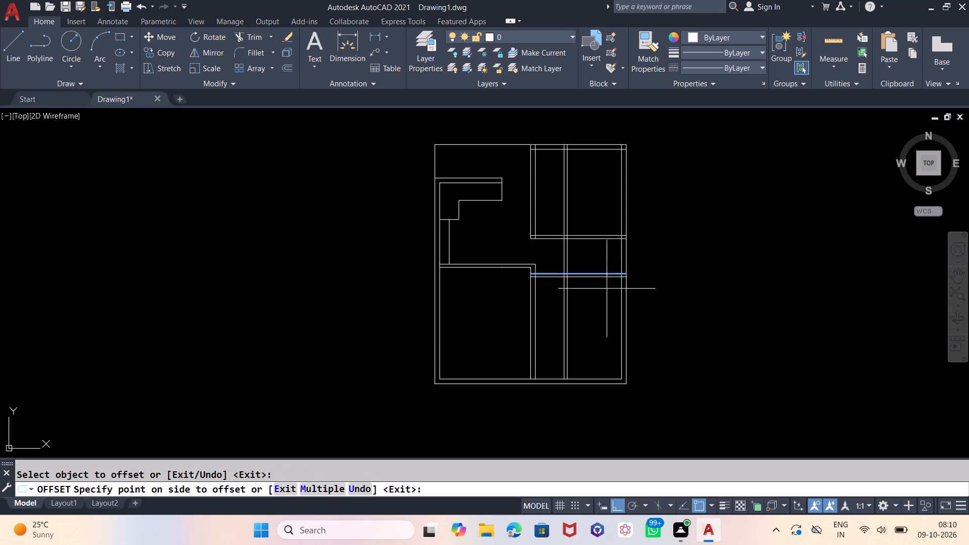
left_click(615, 317)
key("Escape")
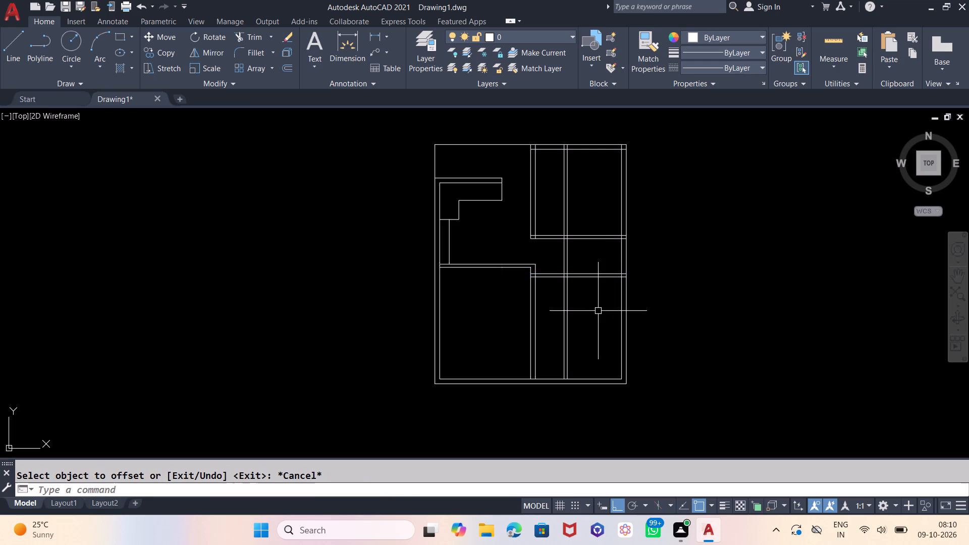
Trim the new cross wall's two lines between the partition and the new vertical wall, including the stubs inside the partition.
type("TR")
key("Return")
key("Return")
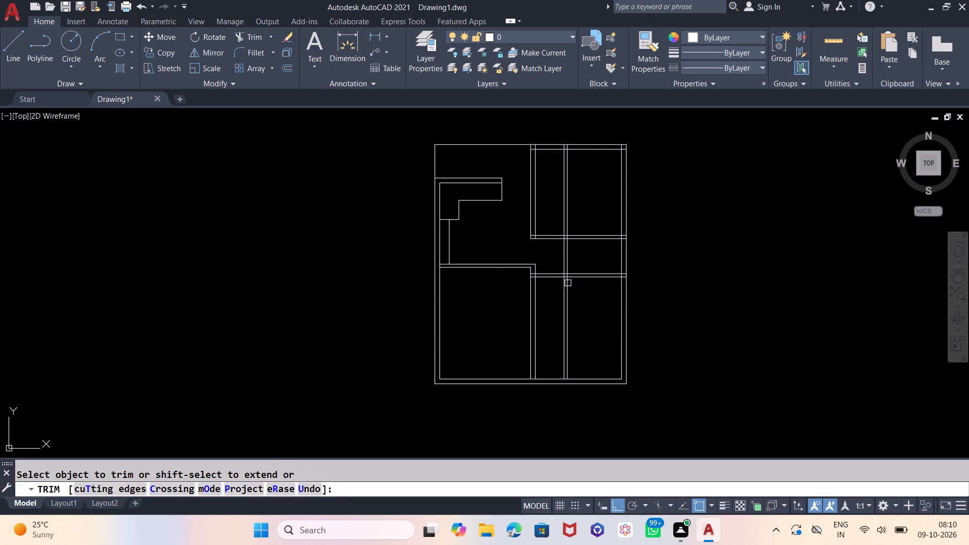
left_click(553, 278)
left_click(552, 274)
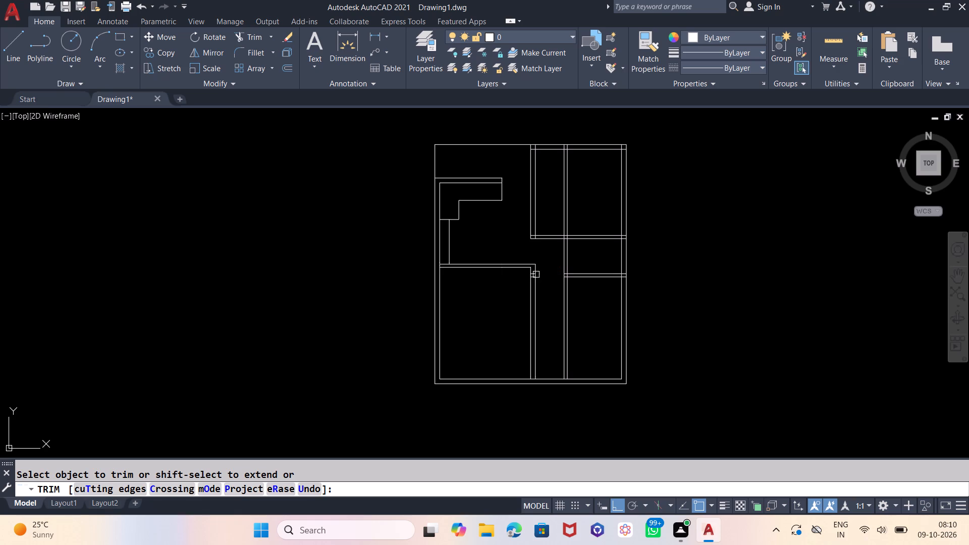
left_click(531, 275)
key("ctrl+z")
scroll(519, 271, "up", 4)
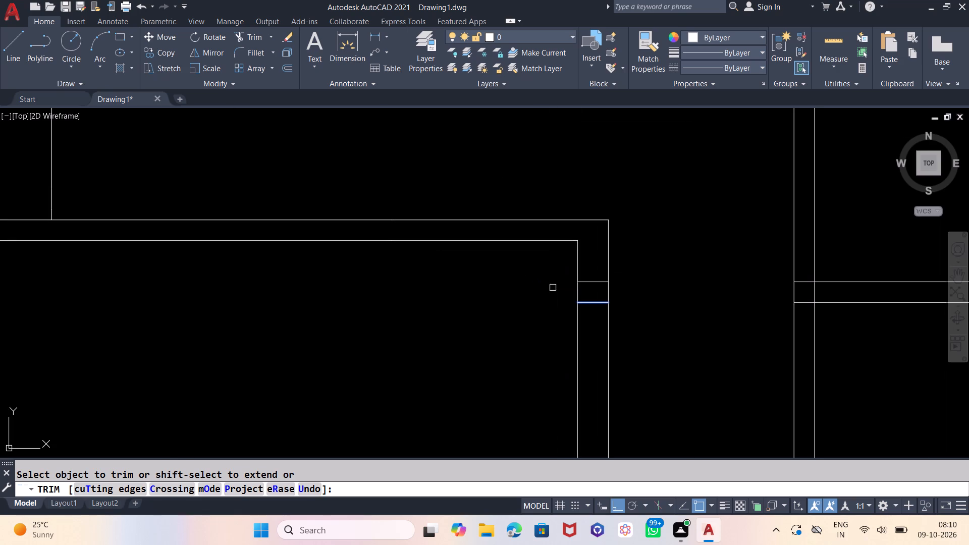
left_click_drag(590, 279, 592, 314)
scroll(502, 313, "down", 2)
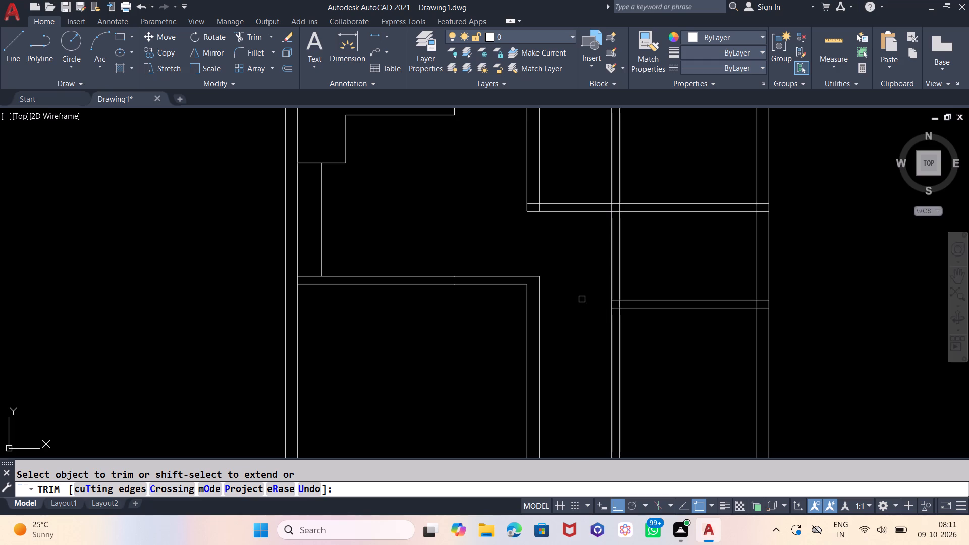
scroll(582, 299, "down", 1)
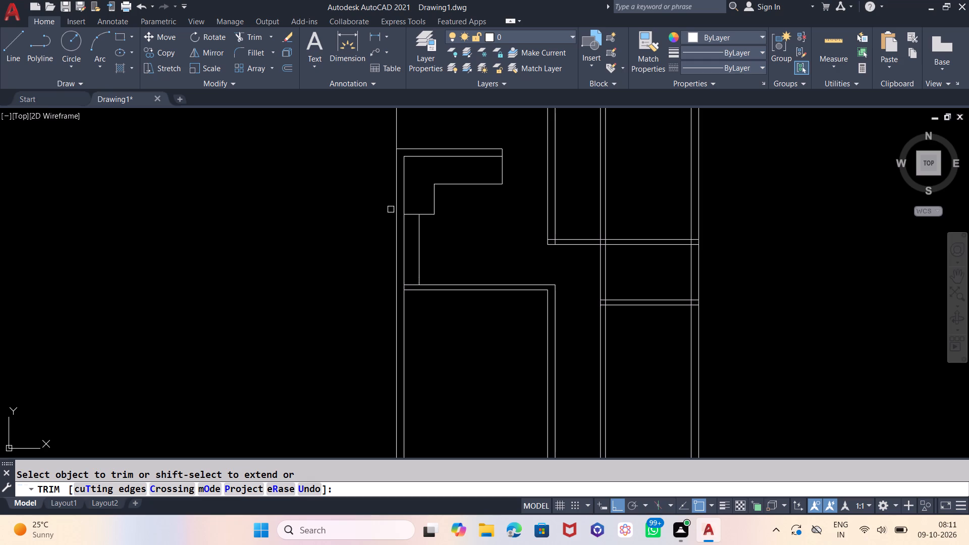
key("Escape")
key("Escape")
Trim the new vertical wall's double lines inside the upper-right room and below the new cross wall.
scroll(373, 223, "down", 2)
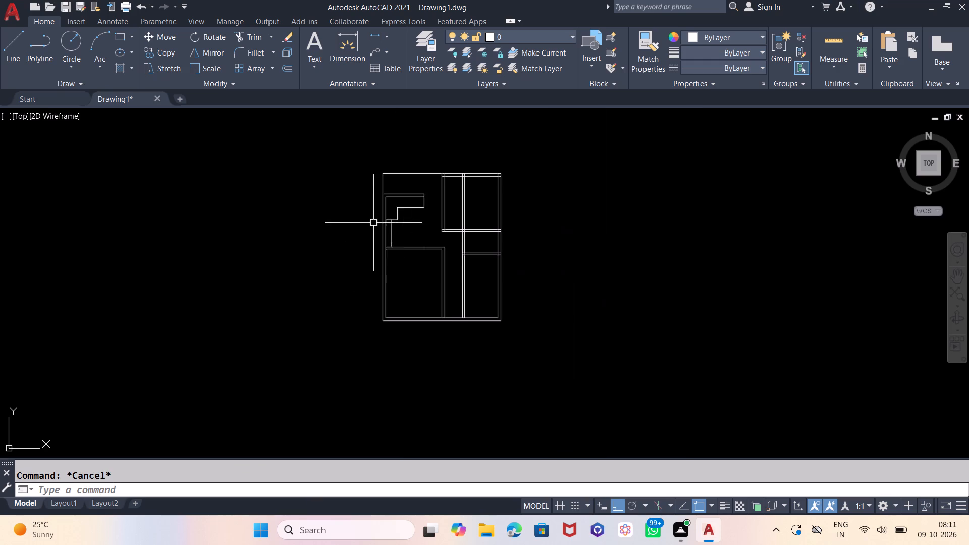
scroll(432, 247, "up", 1)
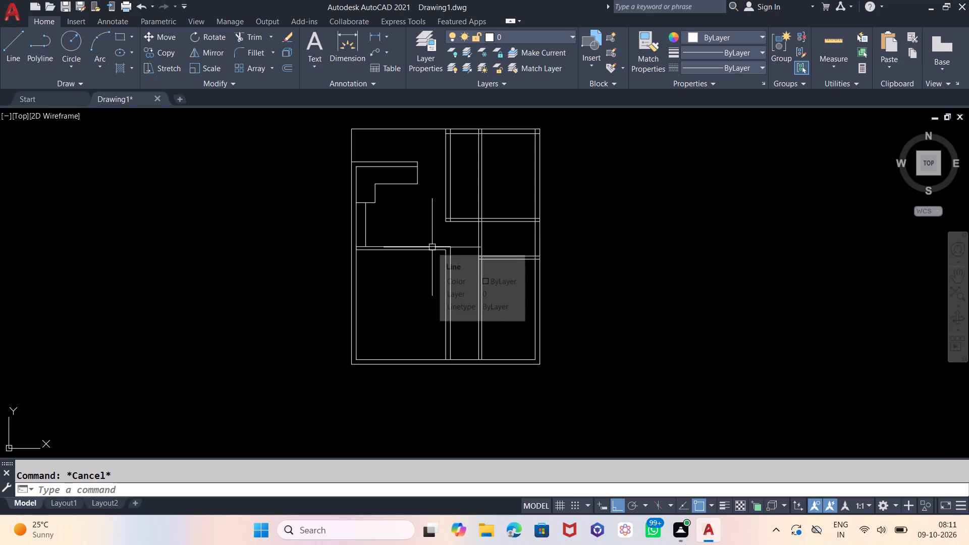
type("TR")
key("Return")
key("Return")
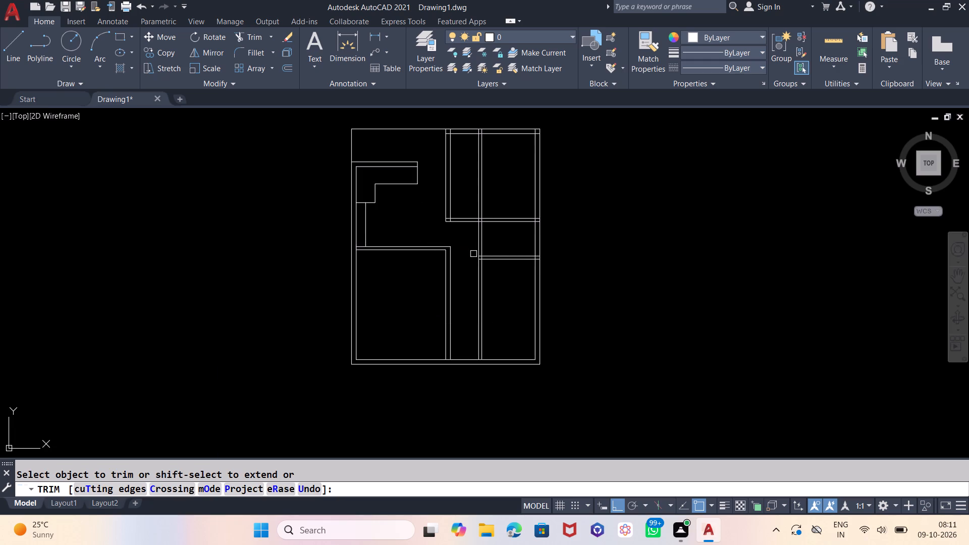
left_click(494, 154)
left_click(471, 171)
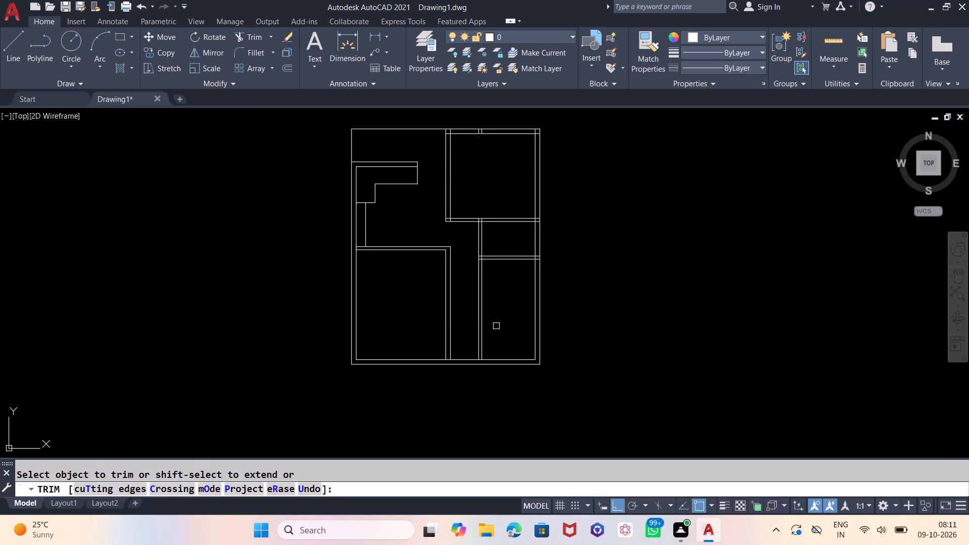
left_click(495, 315)
left_click(468, 334)
key("Escape")
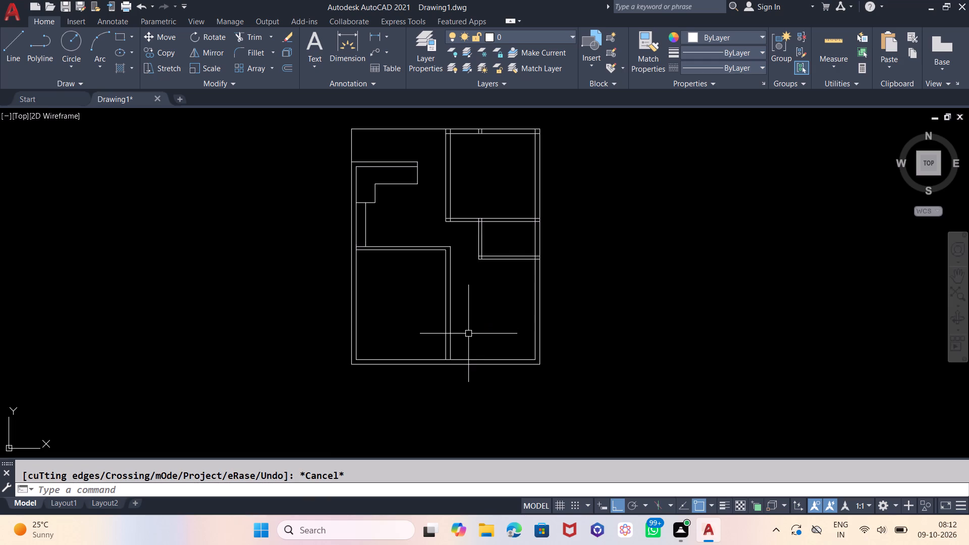
Offset the inner line of the right exterior wall 4' inward to the left.
key("o")
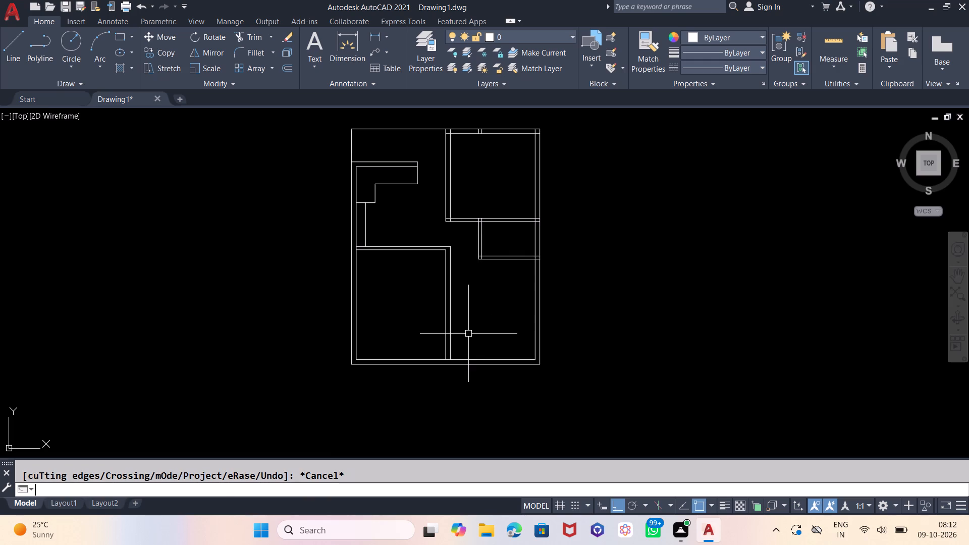
key("Return")
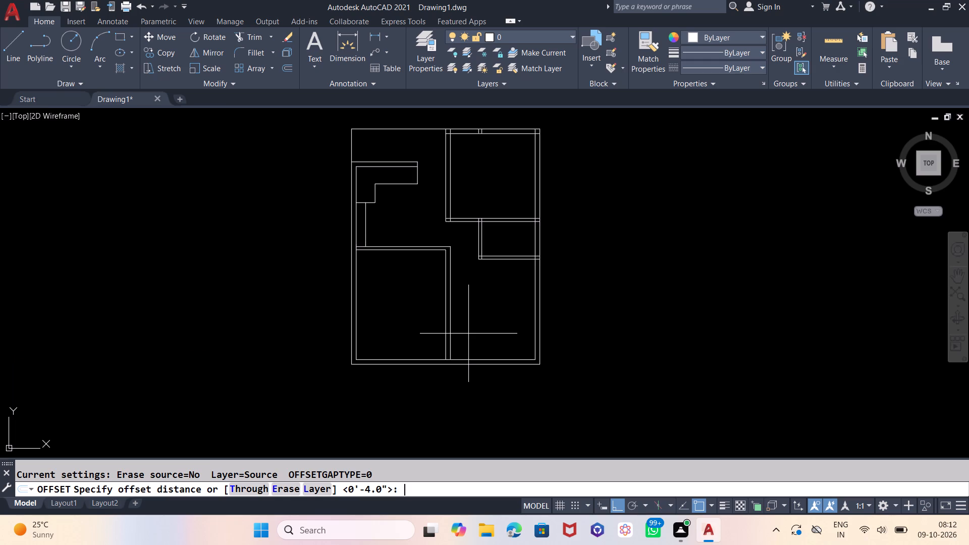
type("4'")
key("Return")
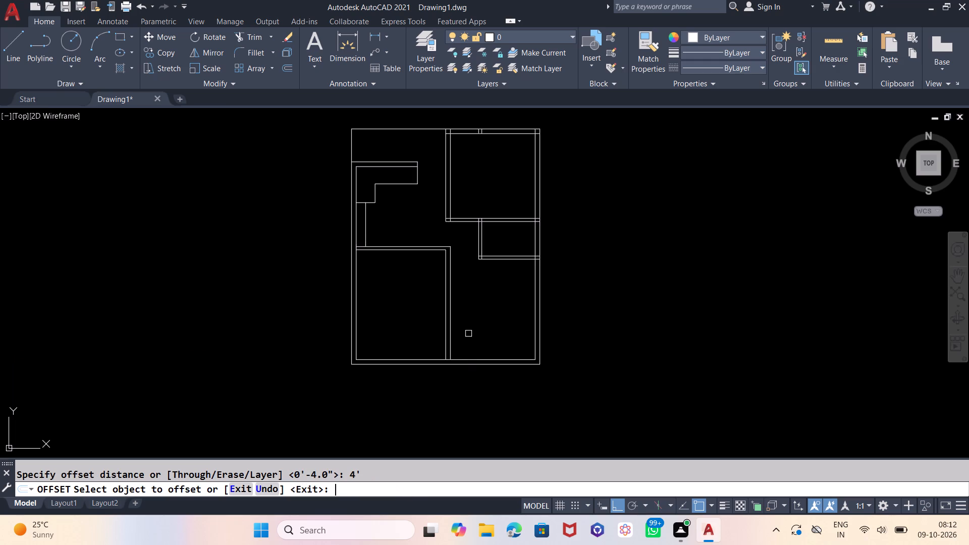
left_click(534, 270)
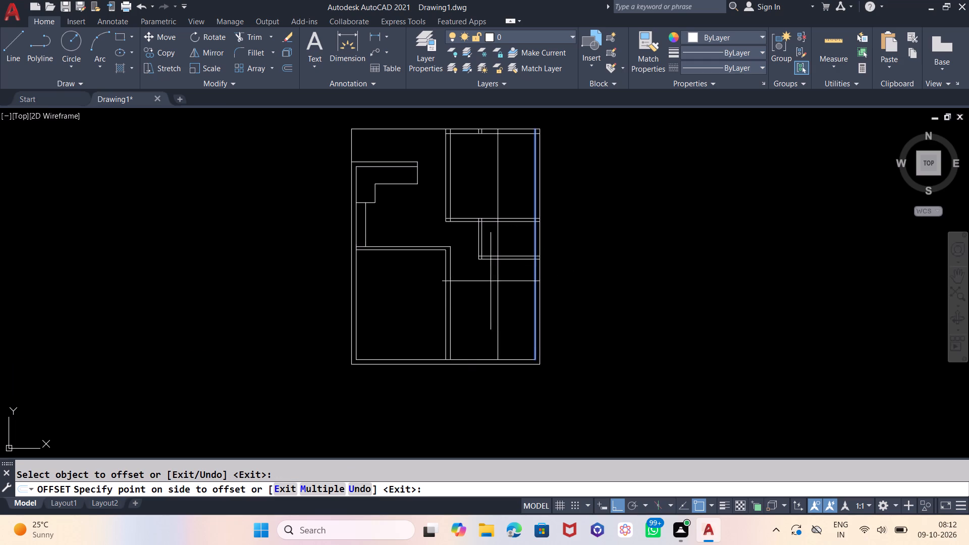
left_click(489, 282)
key("Escape")
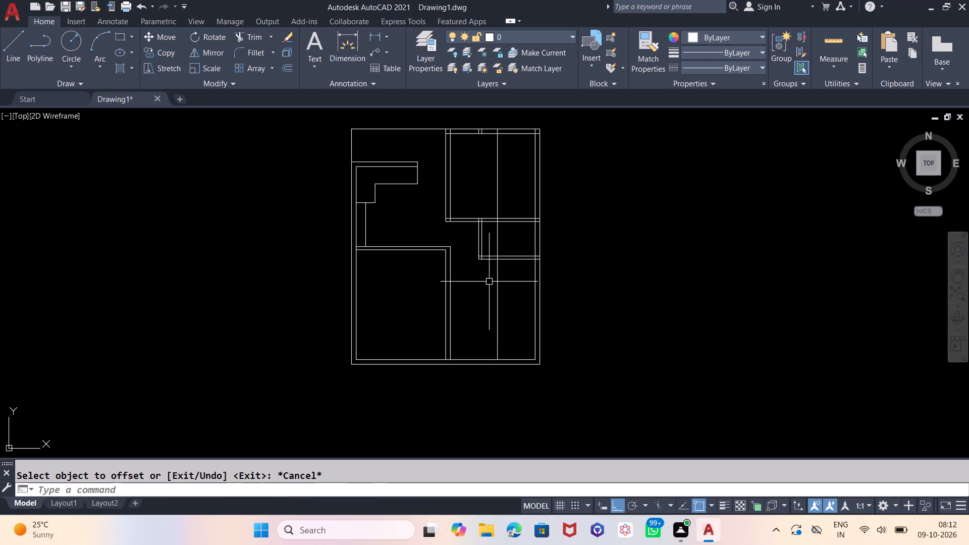
Offset the lower line of the small right-side room's bottom wall 3' downward.
key("o")
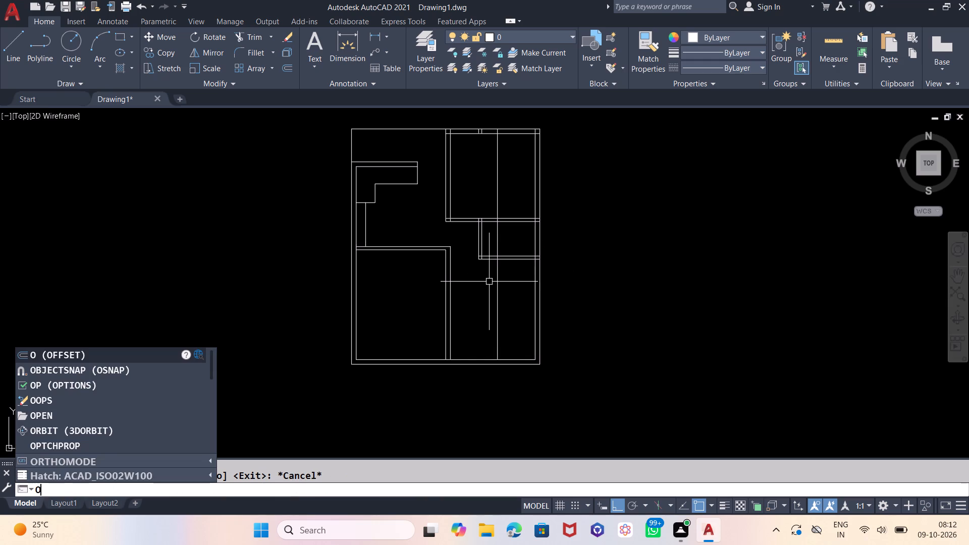
key("Return")
type("3'")
key("Return")
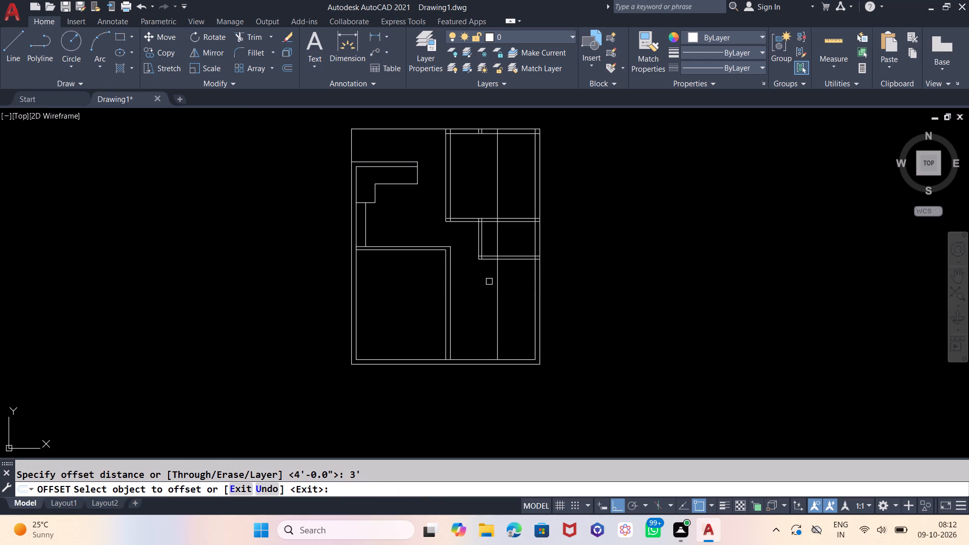
left_click(507, 260)
left_click(508, 298)
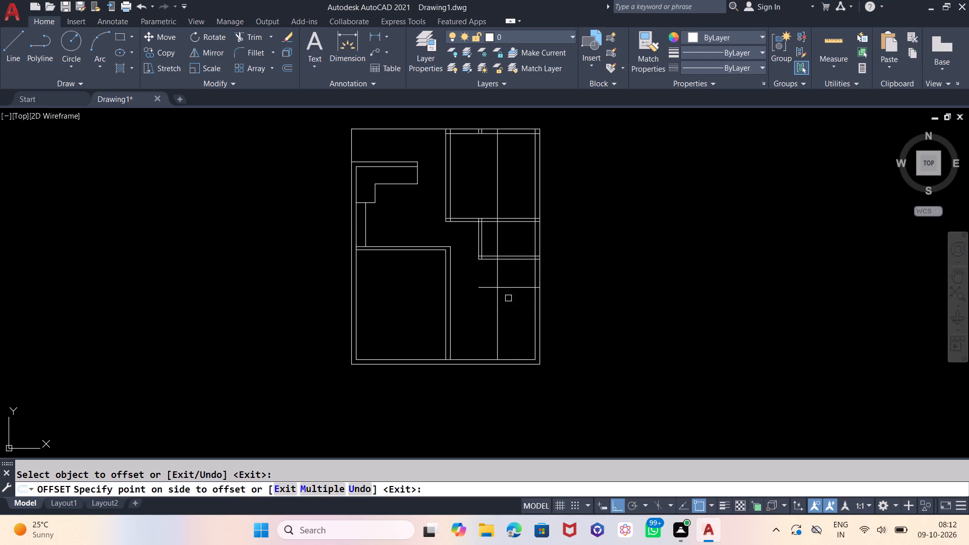
key("Escape")
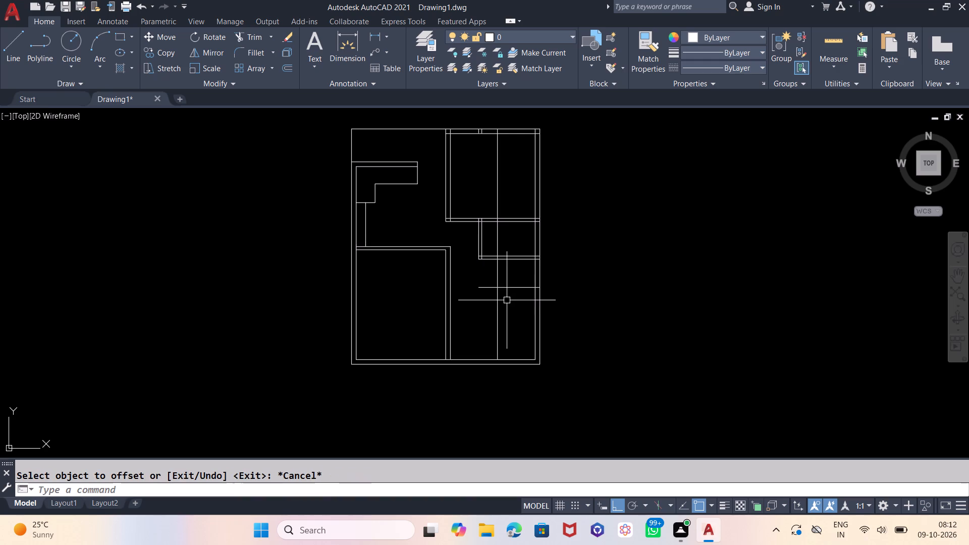
Offset the new vertical line 4" to the left and the new horizontal line 4" downward to form double-line walls.
key("o")
key("Return")
key("4")
key("Return")
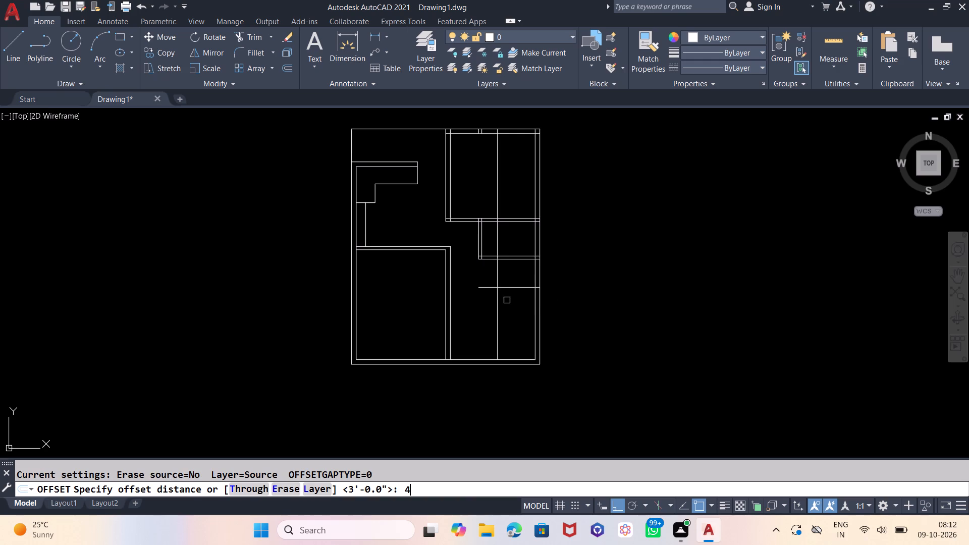
left_click(498, 278)
left_click(474, 277)
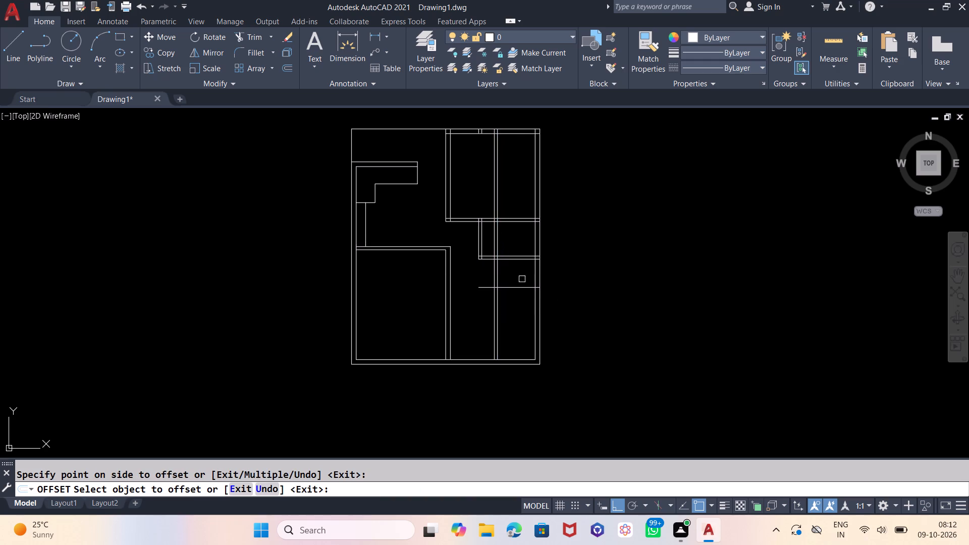
left_click(525, 288)
left_click(524, 311)
key("Escape")
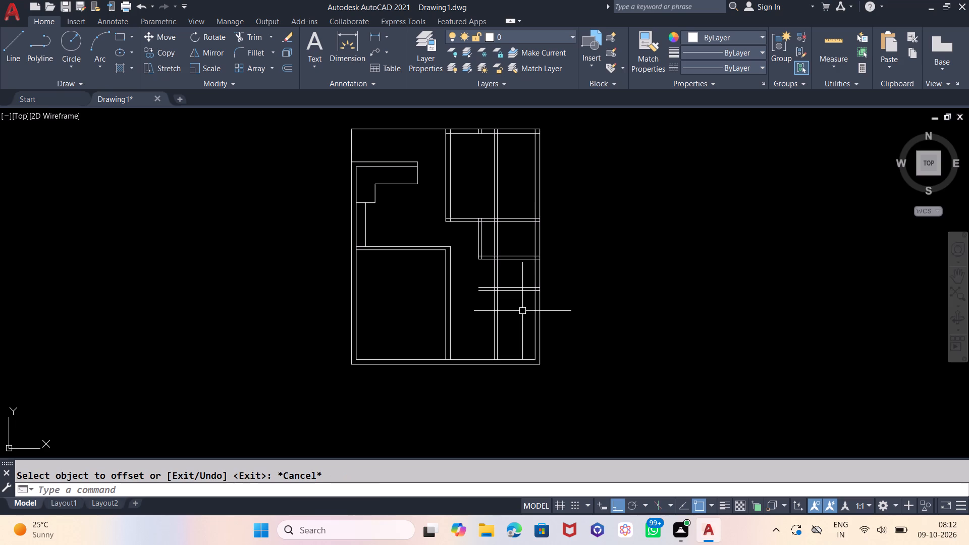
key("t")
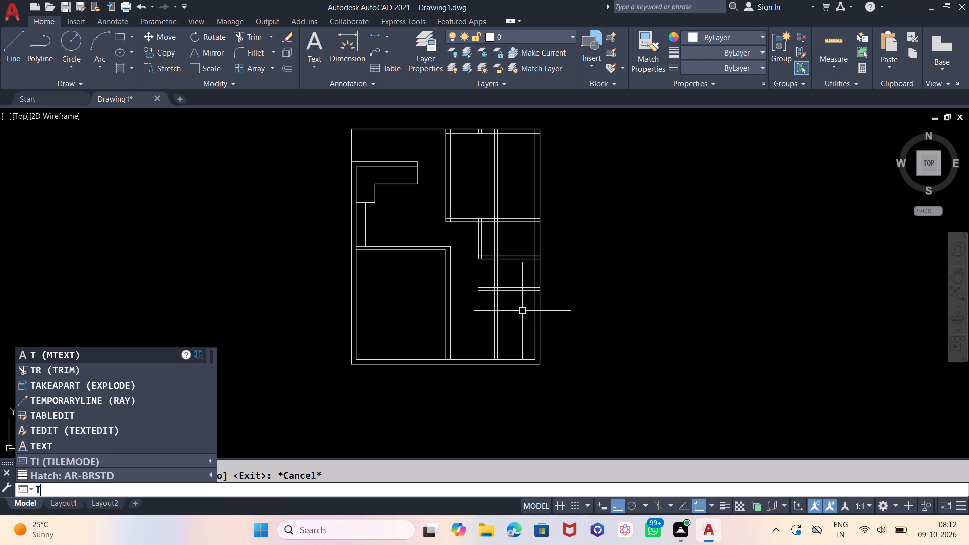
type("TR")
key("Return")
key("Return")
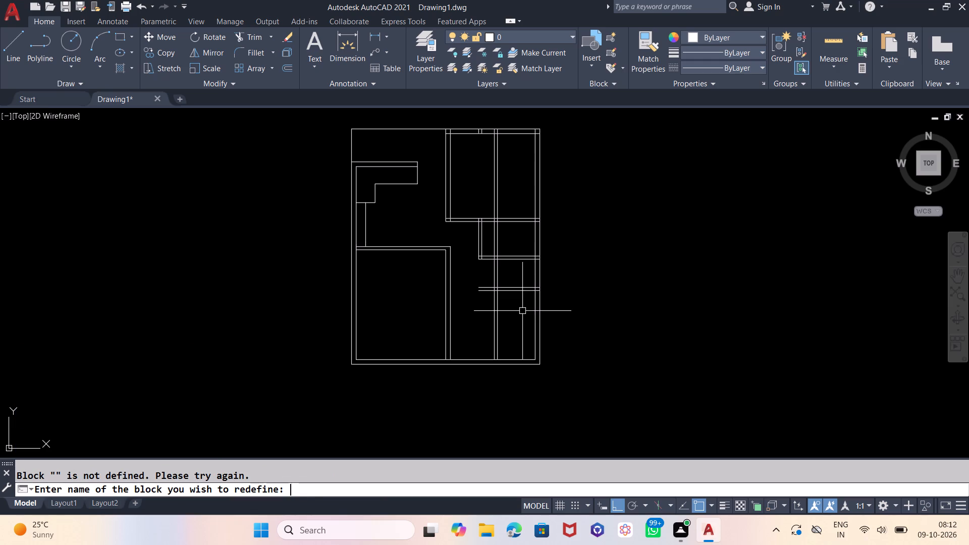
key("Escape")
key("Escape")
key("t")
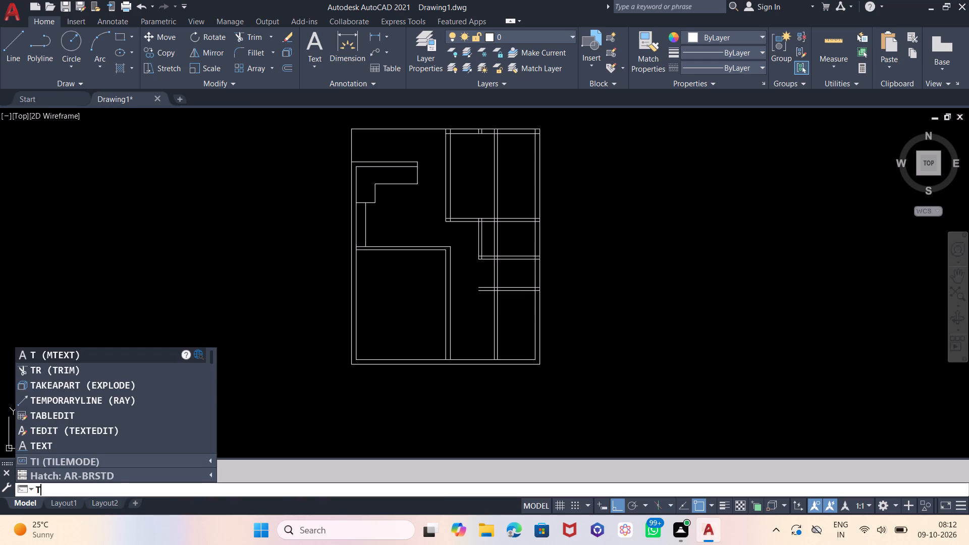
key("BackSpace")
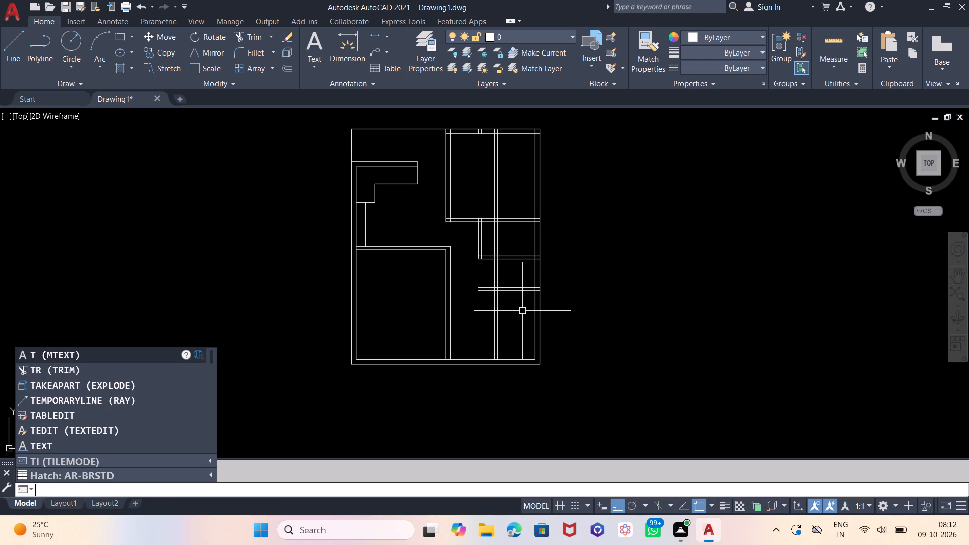
Trim the new vertical wall below the new horizontal wall, and the horizontal wall's ends left of the vertical wall.
type("TR")
key("Return")
key("Return")
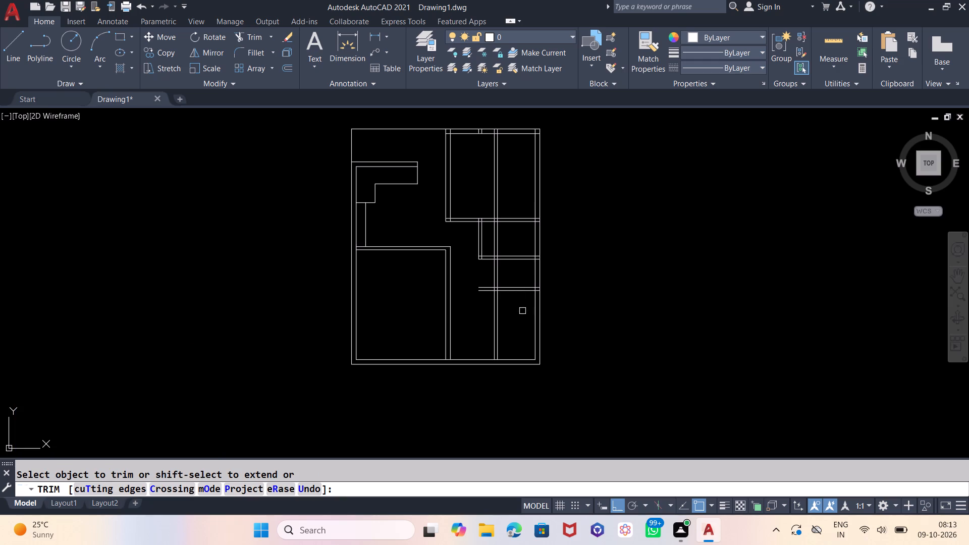
left_click(516, 314)
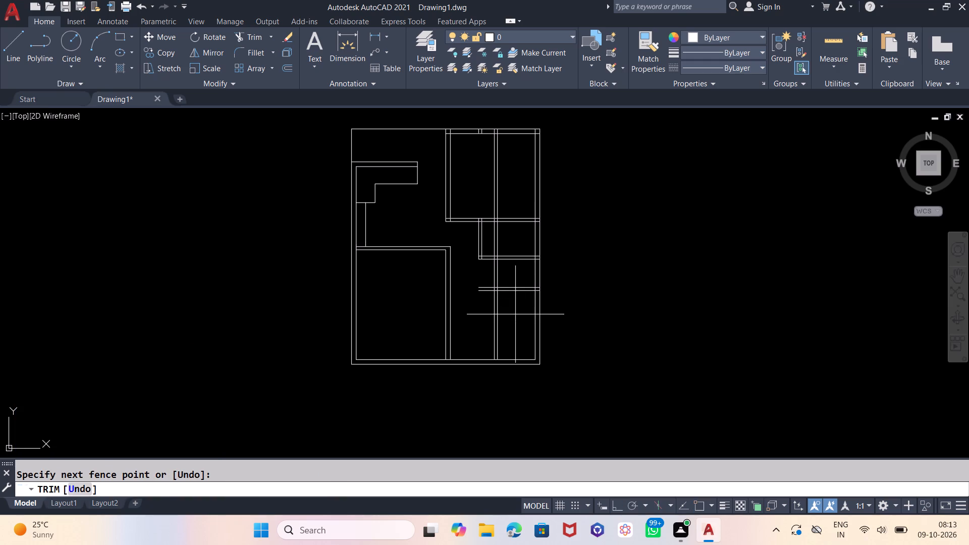
left_click(481, 318)
left_click(481, 302)
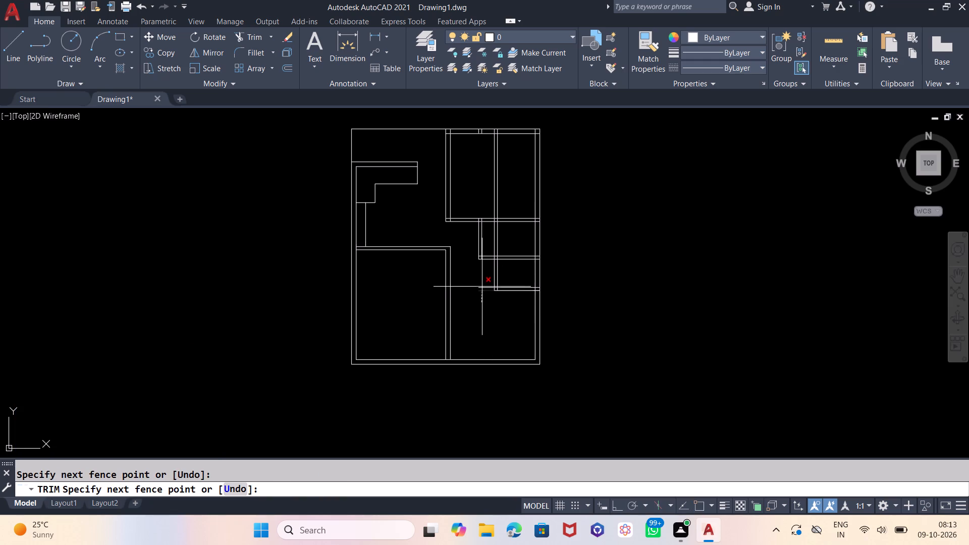
left_click(482, 284)
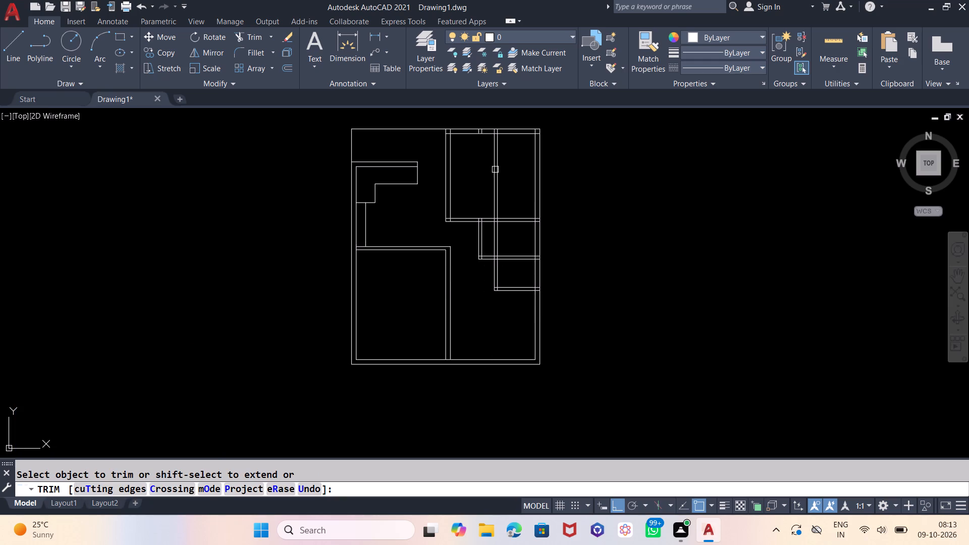
Trim the new vertical wall's lines inside the upper-right room, the upper small room and the cross wall between them.
left_click(506, 153)
left_click(489, 156)
left_click(510, 234)
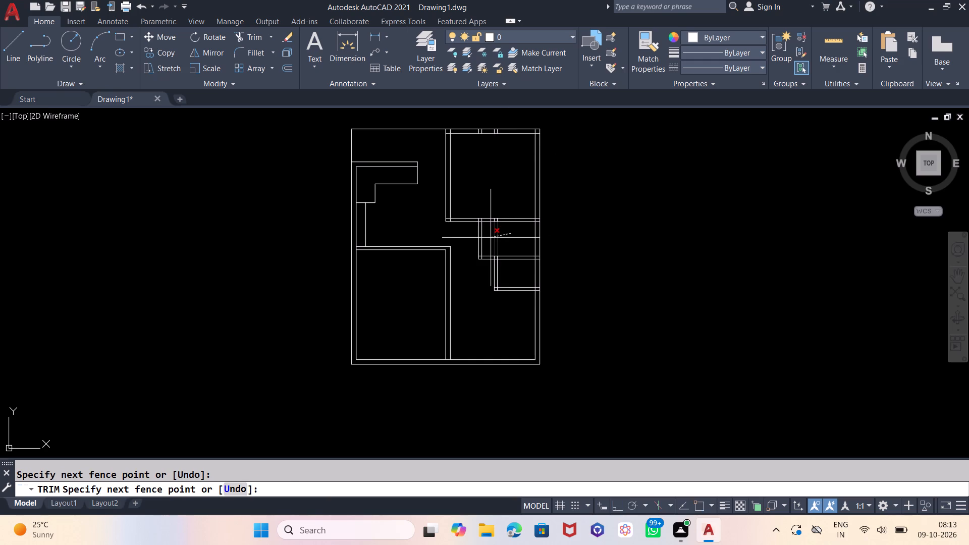
left_click(491, 238)
scroll(489, 221, "up", 4)
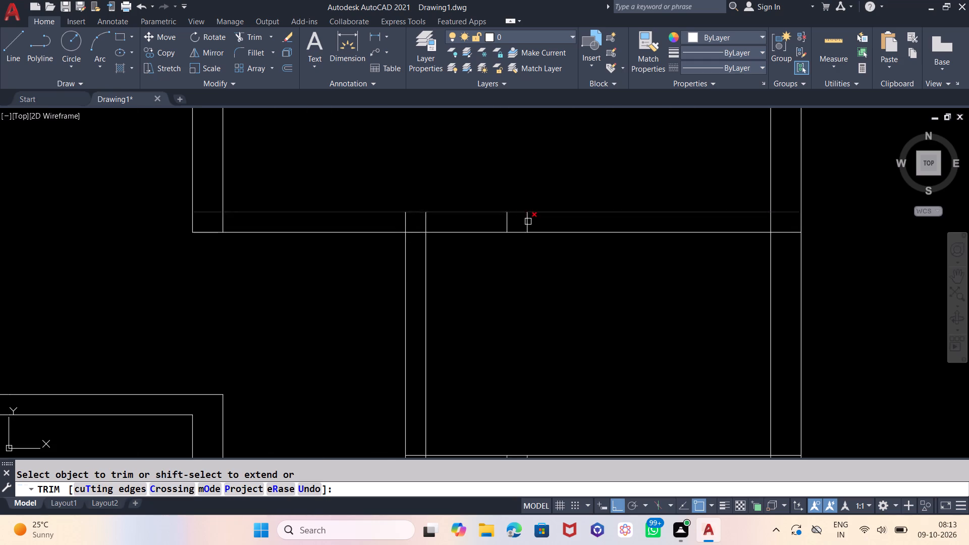
left_click(530, 221)
left_click(505, 223)
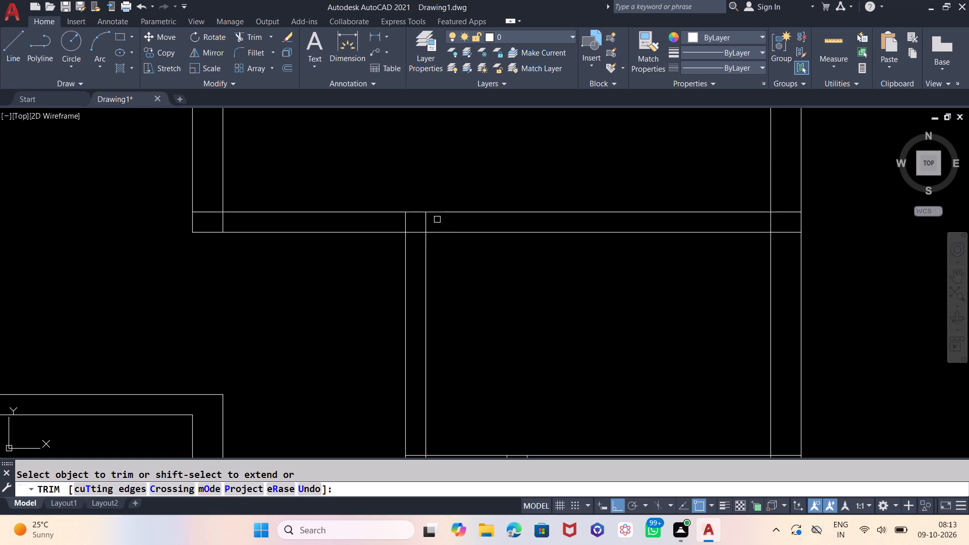
Trim the upper small room's left wall stubs inside the cross wall and the line across their junction.
left_click(437, 220)
left_click(395, 223)
left_click(412, 232)
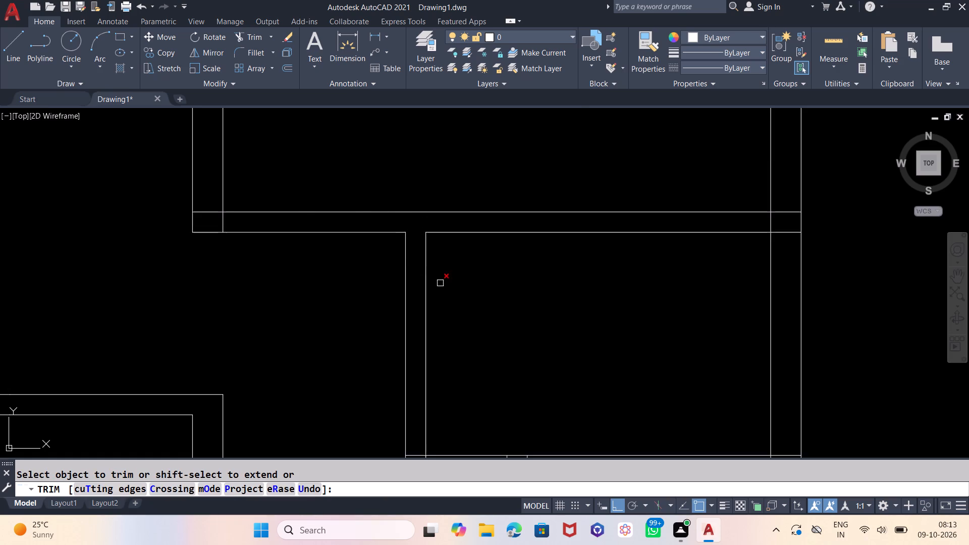
scroll(440, 284, "down", 3)
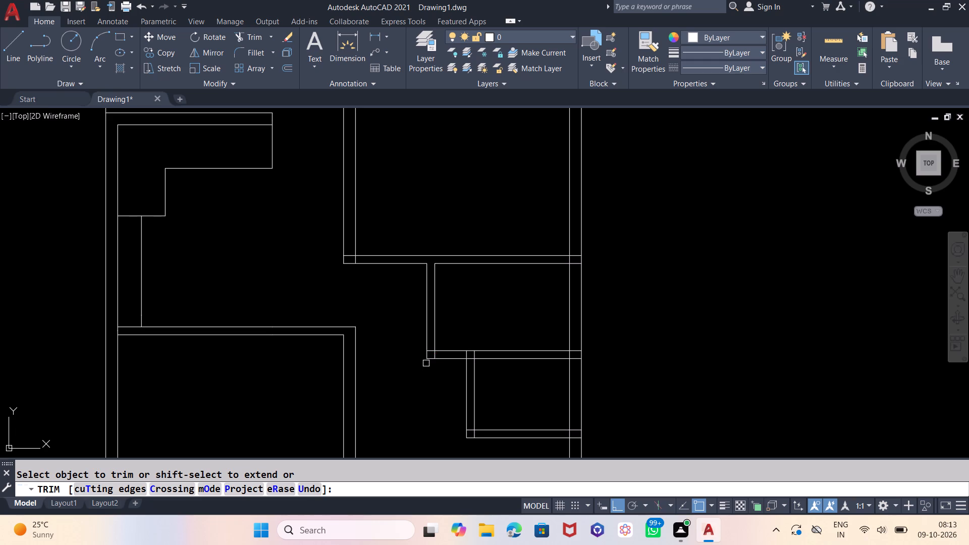
key("Escape")
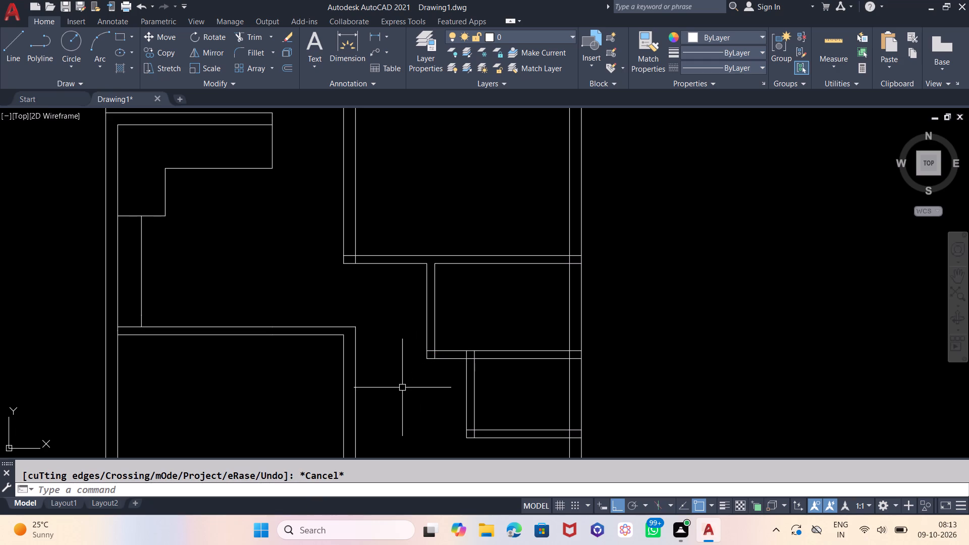
Offset the upper partition's inner line 3' to the right inside the upper-right room.
key("o")
key("Return")
type("3'")
key("Return")
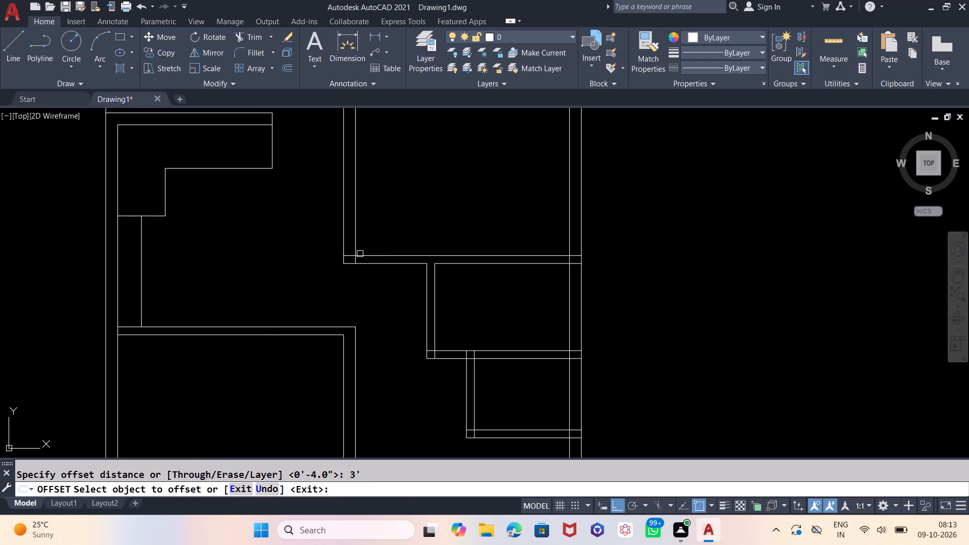
left_click(356, 240)
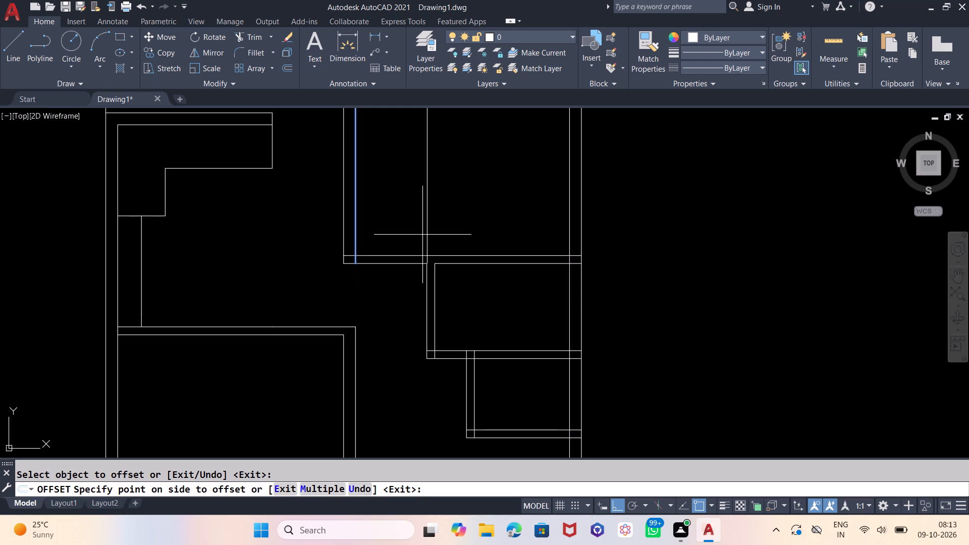
left_click(422, 235)
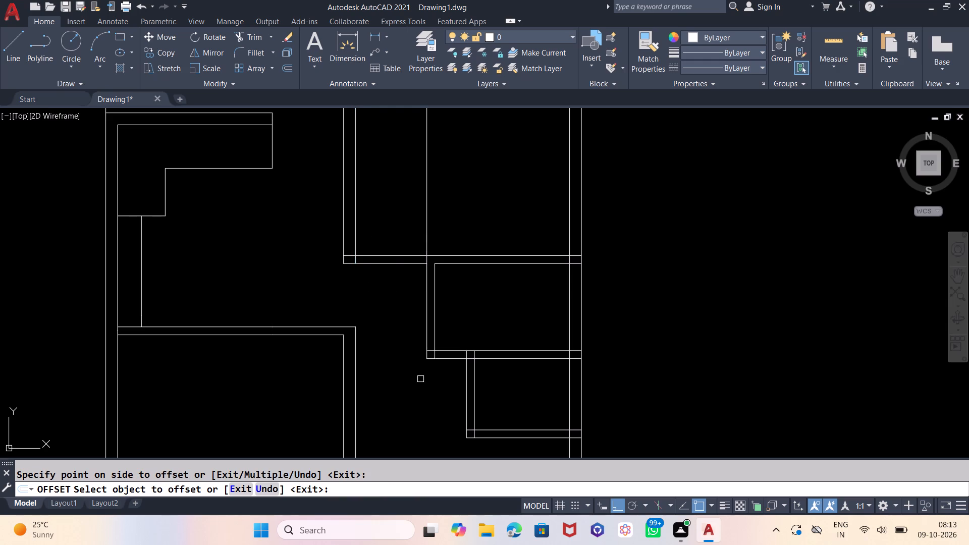
key("Escape")
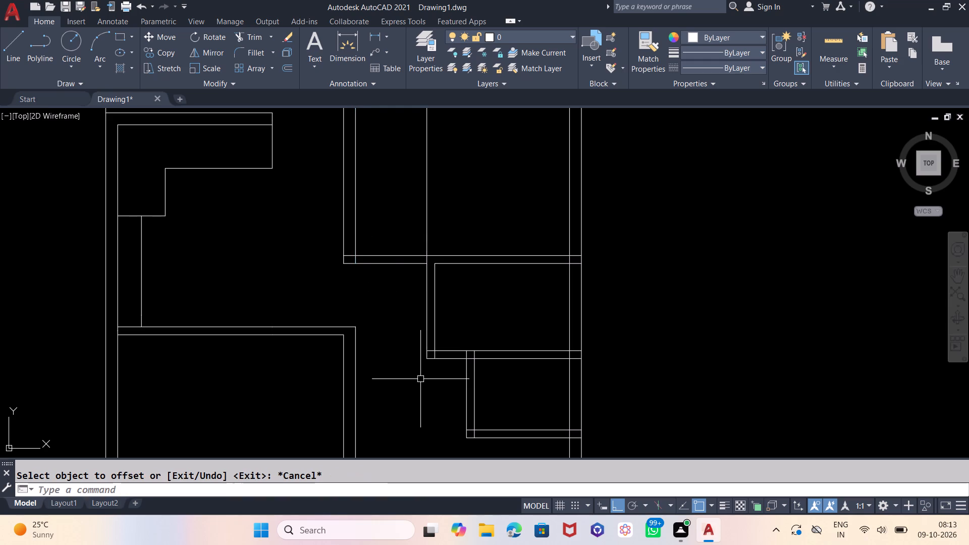
Trim the cross wall between the partition and offset line for a 3' opening, removing the guide line and the leftover line in the partition.
type("TR")
key("Return")
key("Return")
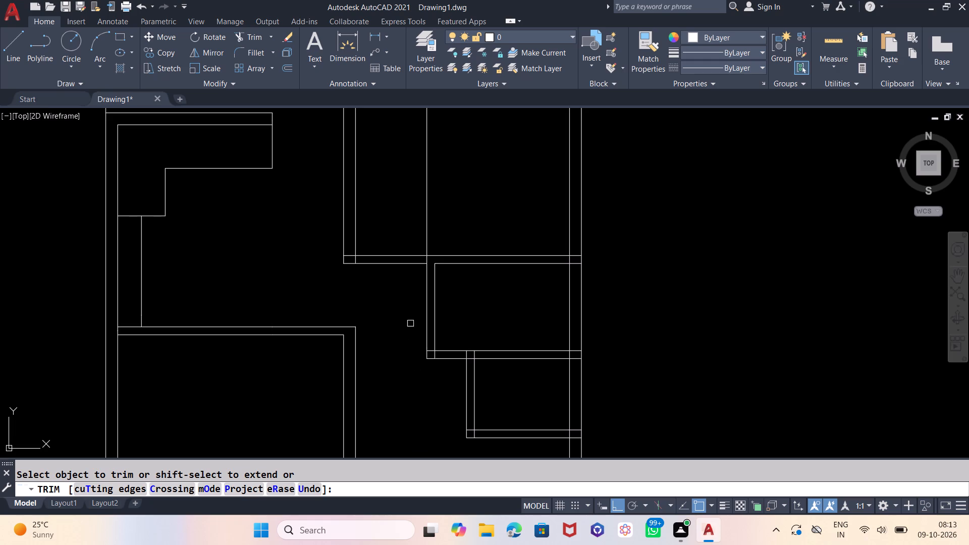
left_click(404, 288)
left_click(396, 237)
left_click(449, 210)
left_click(416, 223)
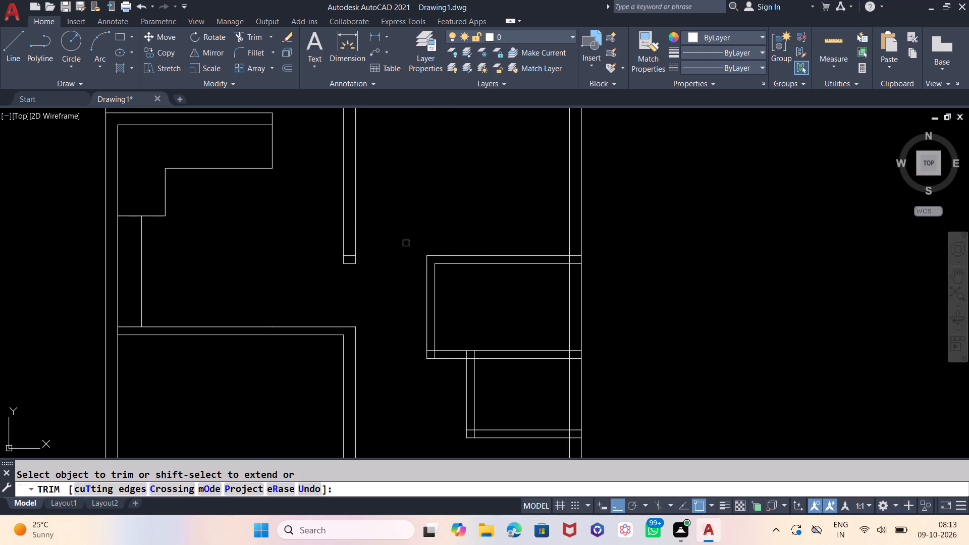
left_click(349, 256)
Trim the overlapping lines where the upper partition meets the top exterior wall.
scroll(350, 327, "down", 1)
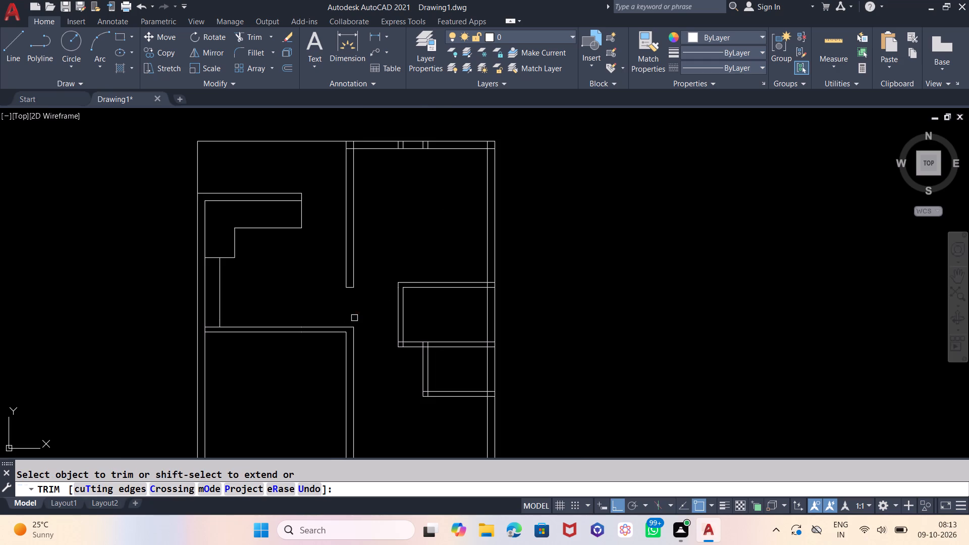
scroll(365, 147, "up", 3)
scroll(325, 145, "up", 3)
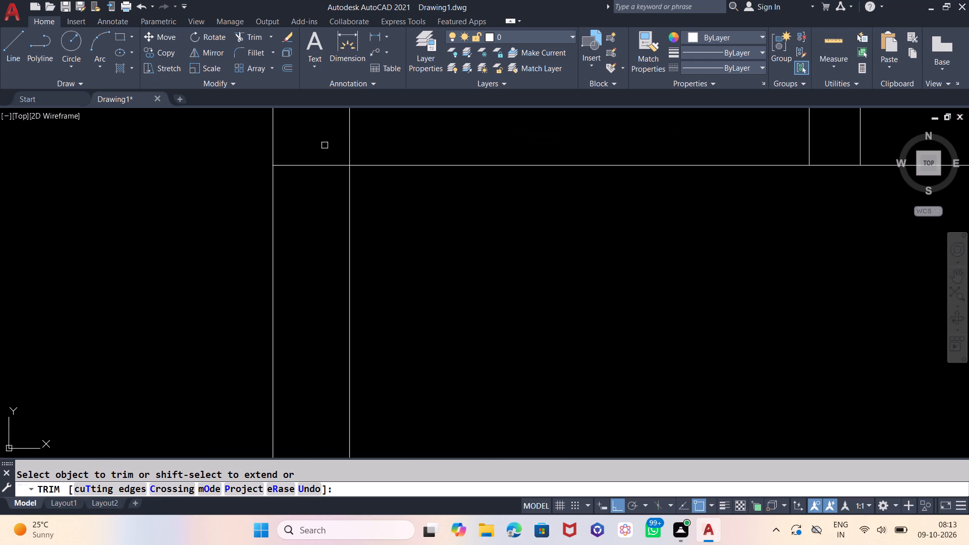
left_click(325, 171)
left_click(347, 129)
left_click(352, 129)
Trim the two pairs of leftover vertical wall stubs inside the top exterior wall.
left_click(803, 128)
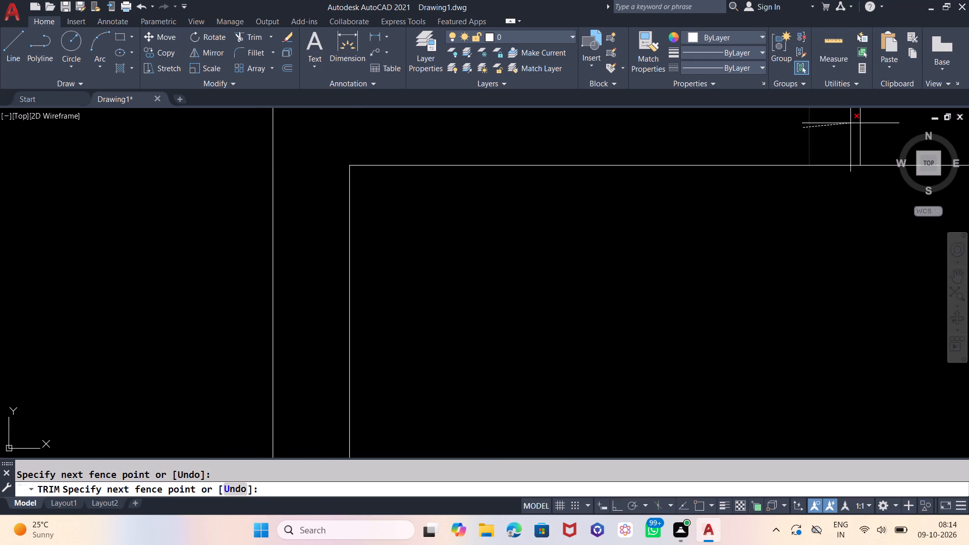
left_click(864, 124)
scroll(498, 195, "down", 2)
scroll(430, 167, "down", 1)
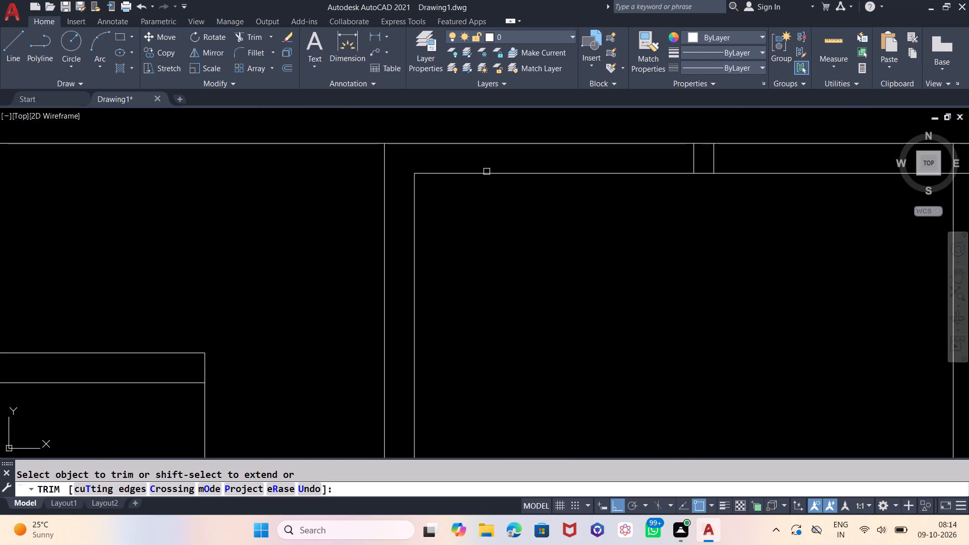
left_click(721, 154)
left_click(674, 164)
Trim the overlapping inner wall lines at the upper-right corner of the exterior walls.
scroll(547, 181, "down", 3)
scroll(694, 177, "up", 4)
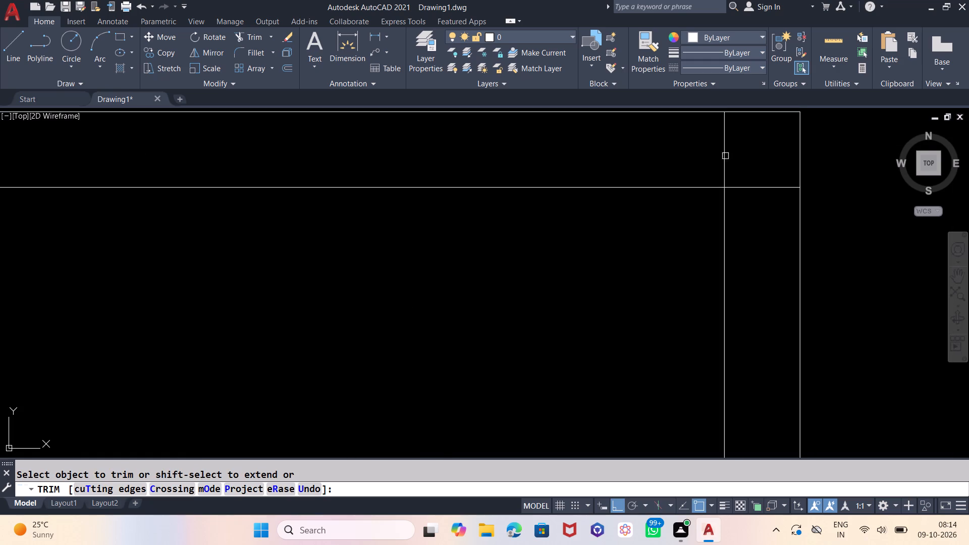
left_click(726, 157)
left_click(748, 195)
left_click(748, 179)
Trim the left exterior wall's inner line between the two lines of the cross wall at their junction.
scroll(751, 175, "down", 5)
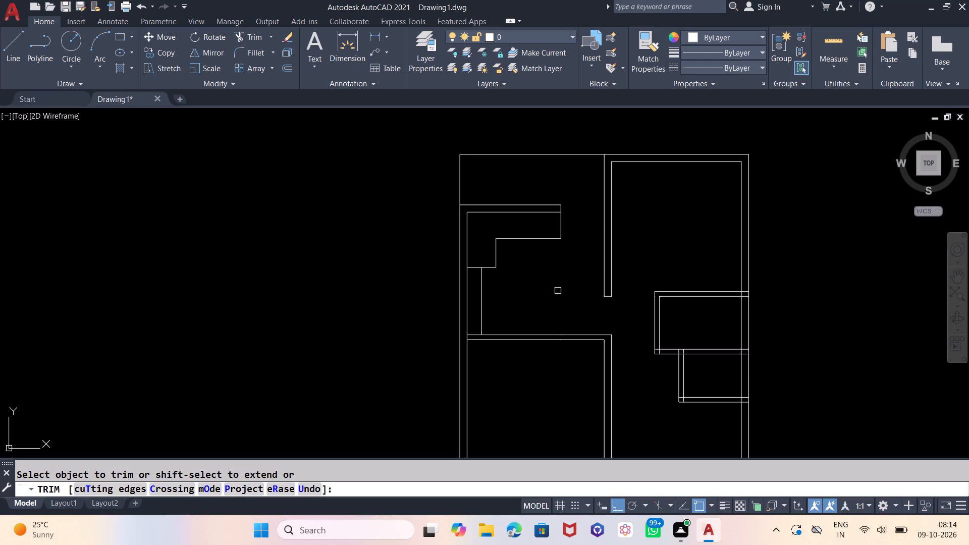
middle_click_drag(557, 291, 550, 289)
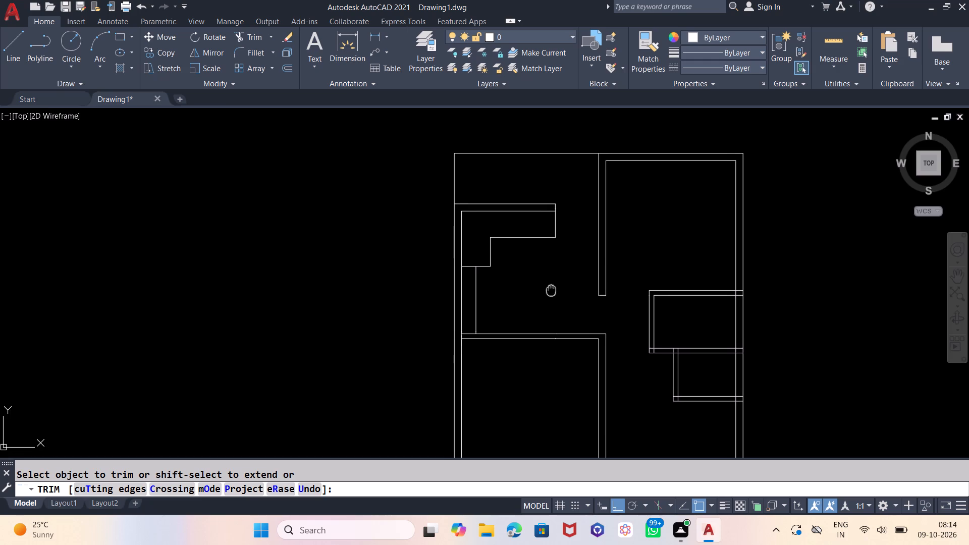
middle_click_drag(550, 289, 548, 286)
scroll(453, 333, "up", 4)
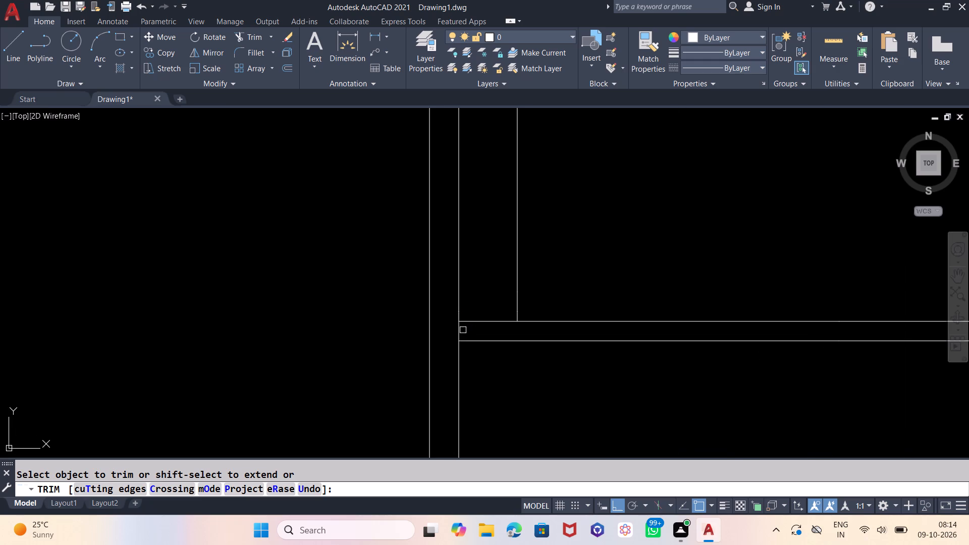
left_click(461, 331)
scroll(385, 292, "down", 1)
scroll(416, 315, "up", 2)
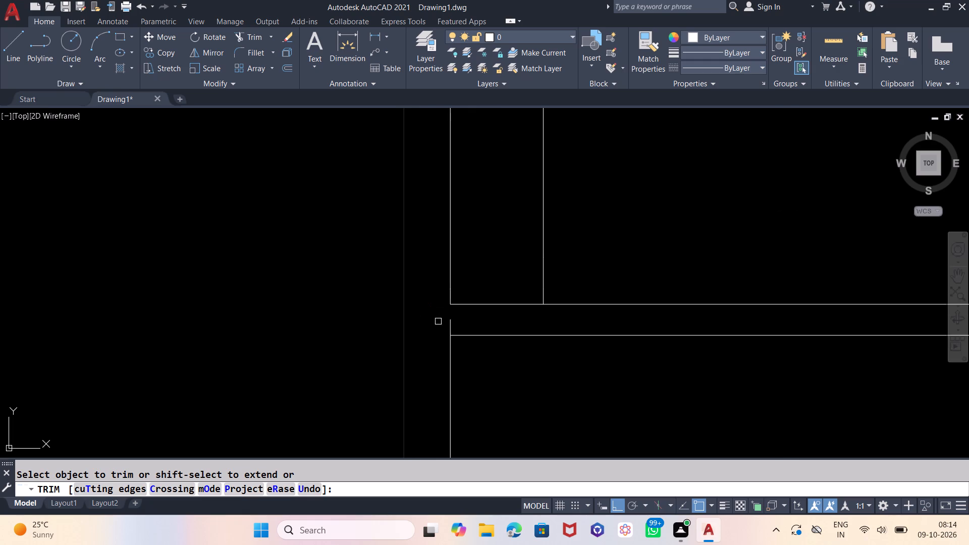
left_click(453, 321)
Trim the overlapping lines where the upper small room's top wall meets the right exterior wall.
scroll(384, 296, "down", 4)
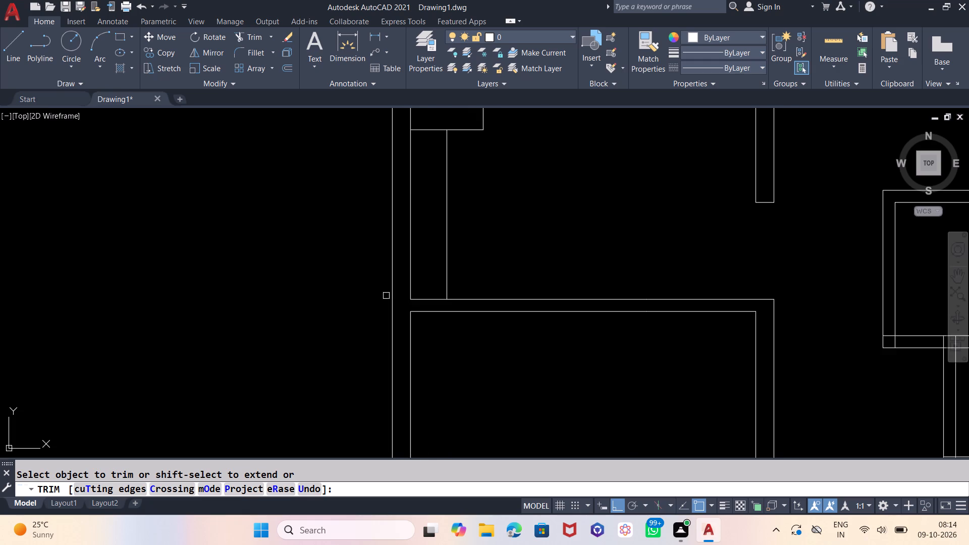
scroll(388, 300, "down", 2)
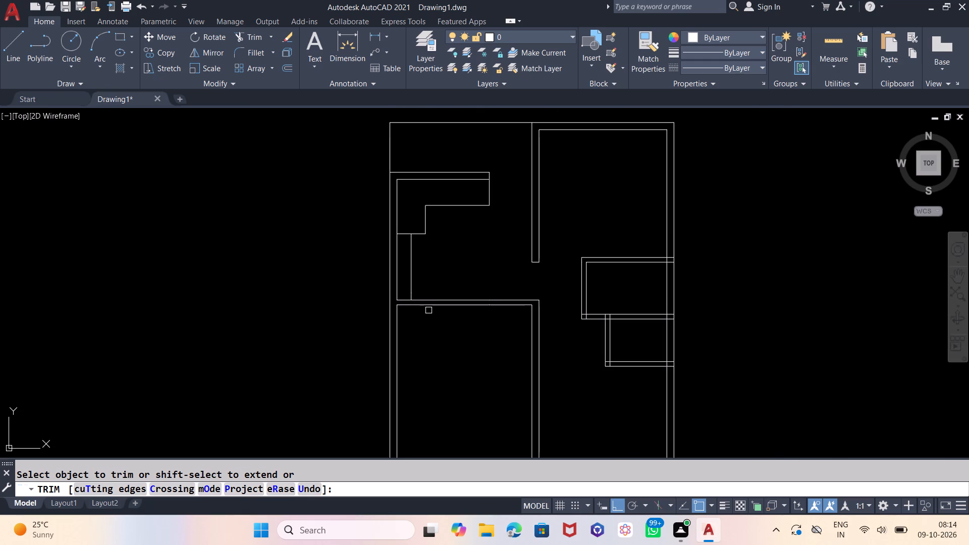
scroll(412, 256, "down", 1)
scroll(527, 314, "up", 2)
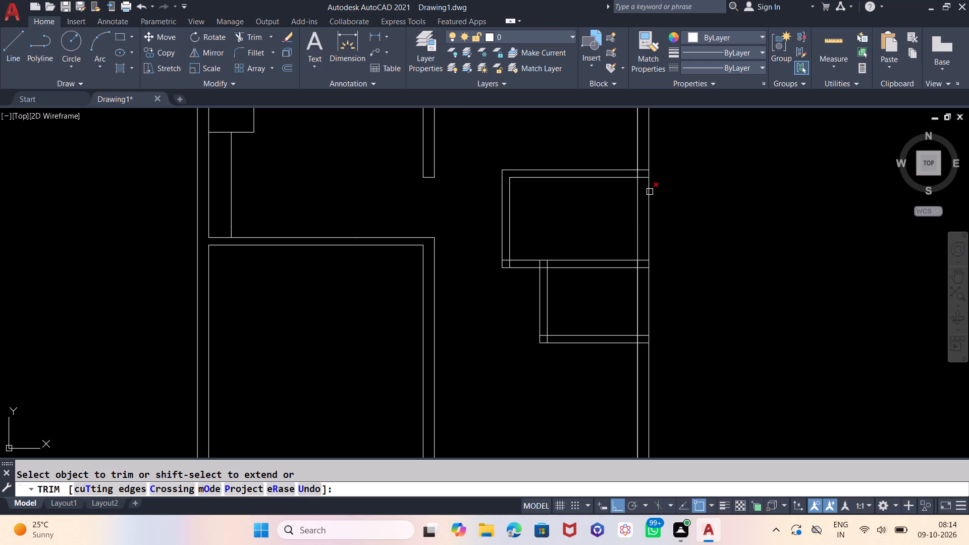
scroll(630, 162, "up", 4)
left_click(655, 173)
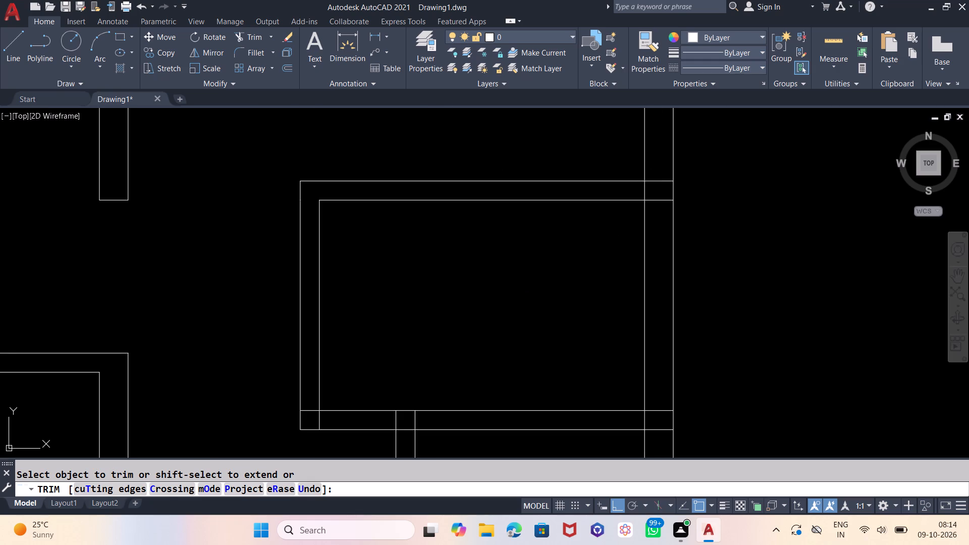
left_click(657, 211)
left_click(655, 188)
left_click(643, 191)
Trim the overlapping lines where the wall between the two small rooms meets the right exterior wall.
scroll(643, 171, "down", 2)
scroll(639, 297, "up", 3)
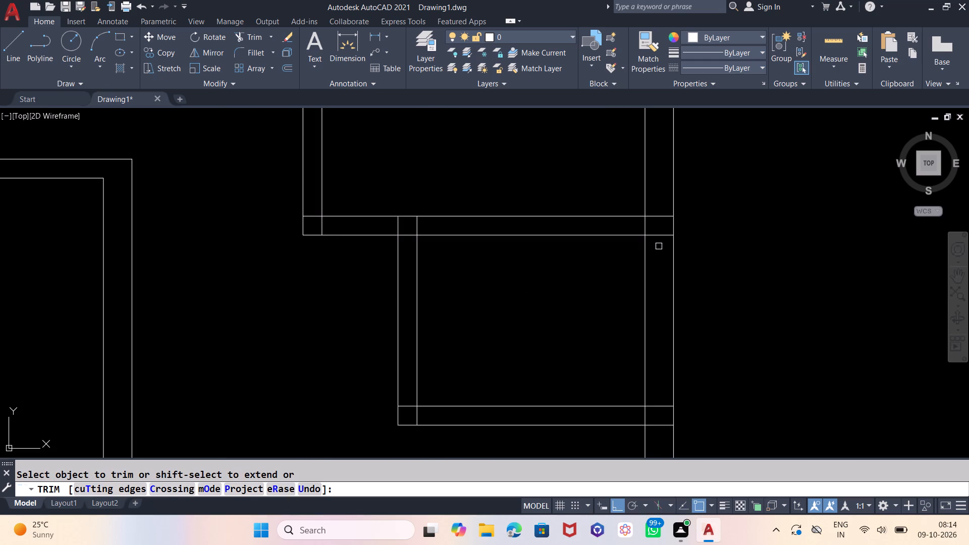
left_click(659, 246)
left_click(656, 200)
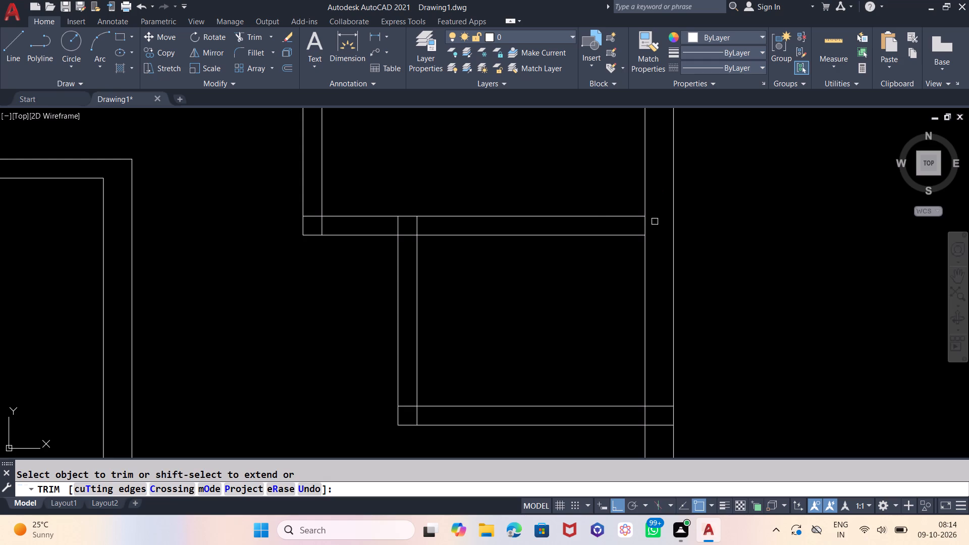
left_click(655, 222)
left_click(641, 226)
Trim the overlapping lines where the lower small room's bottom wall meets the right exterior wall.
scroll(640, 210, "down", 3)
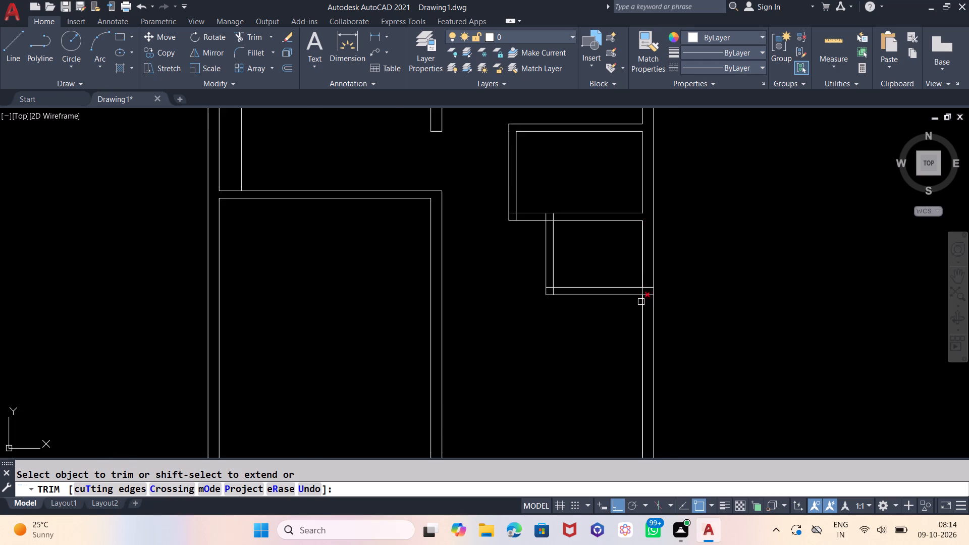
scroll(641, 302, "up", 2)
left_click(656, 291)
left_click(644, 237)
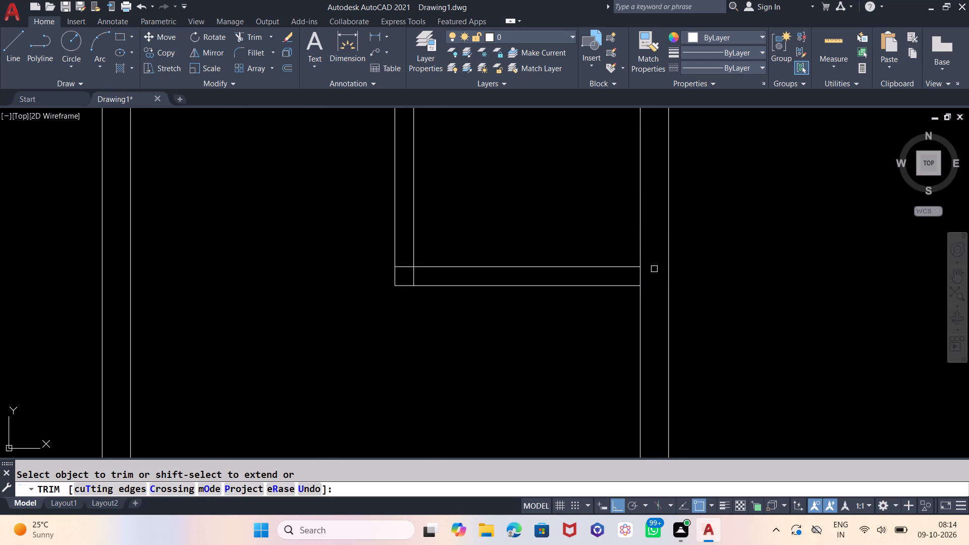
left_click(654, 269)
left_click(634, 275)
scroll(519, 401, "down", 1)
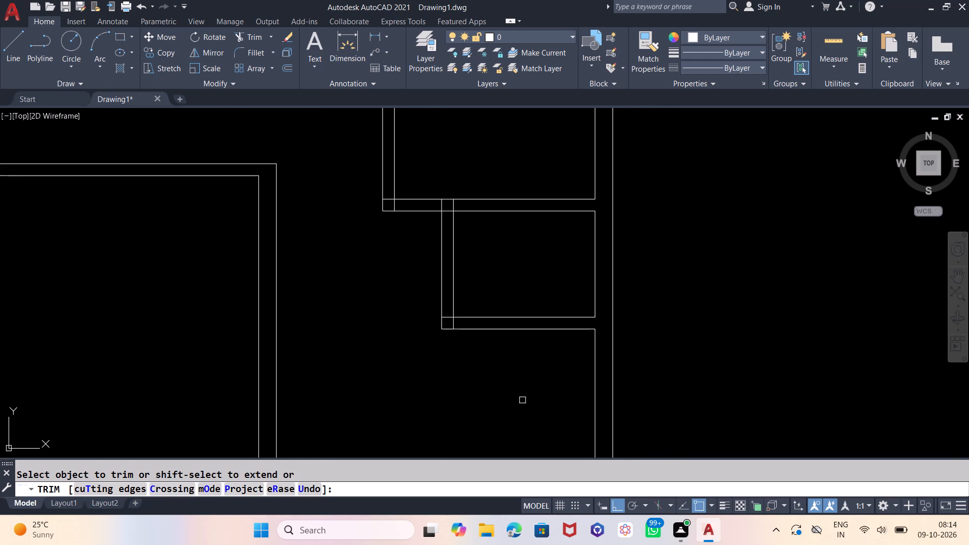
key("Escape")
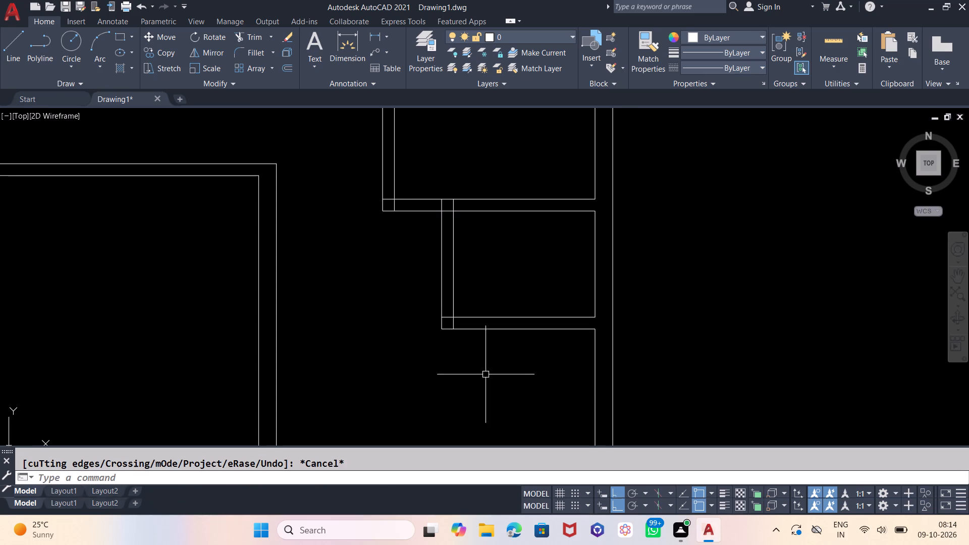
Offset the inner line of the lower small room's bottom wall 30" upward into the room.
scroll(493, 398, "down", 1)
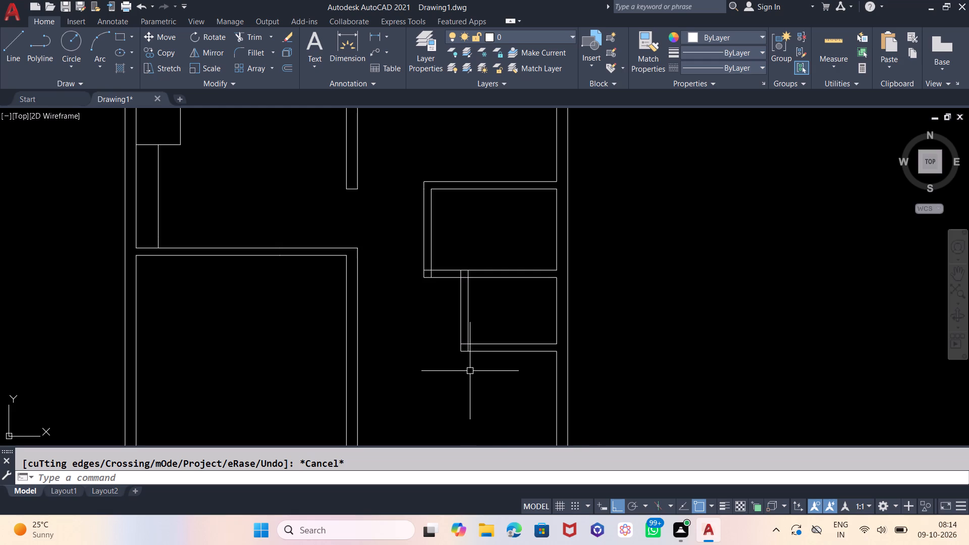
key("o")
key("Return")
type("30")
key("Return")
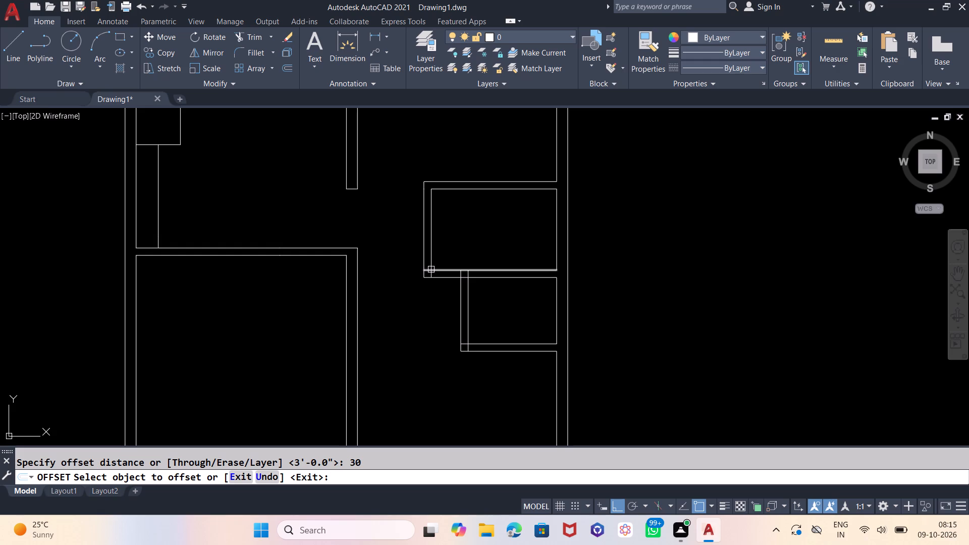
left_click(464, 344)
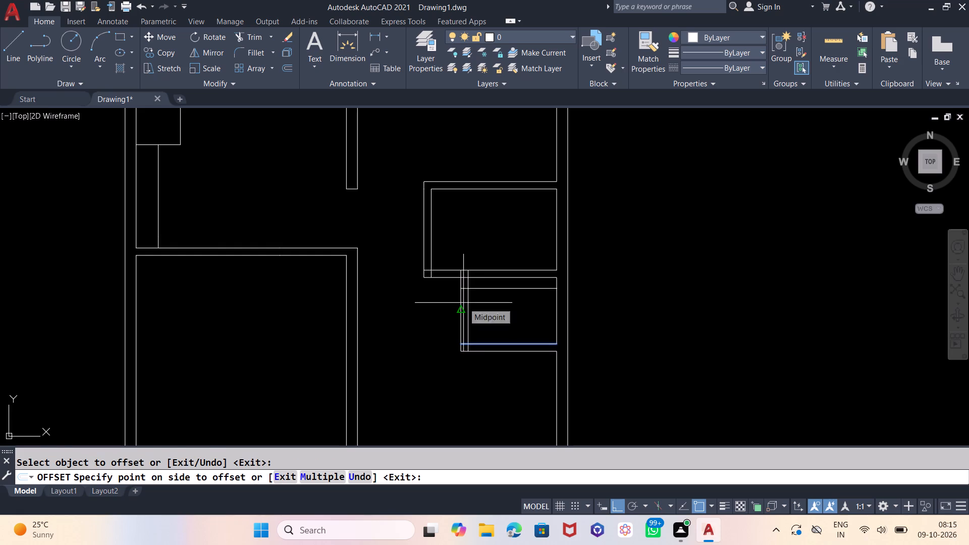
left_click(463, 303)
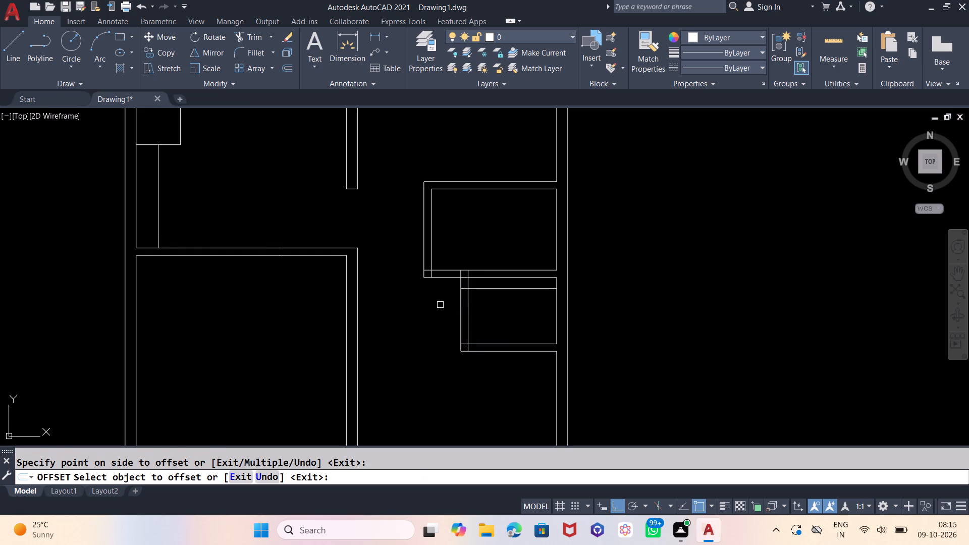
Offset the inner line of the upper small room's bottom wall 30" upward into the room.
middle_click_drag(440, 305, 454, 305)
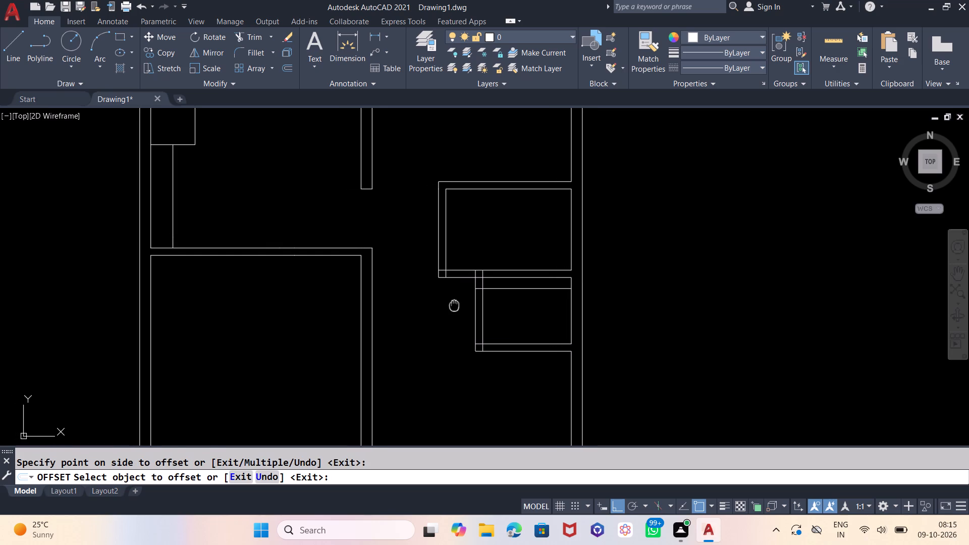
middle_click_drag(454, 305, 446, 306)
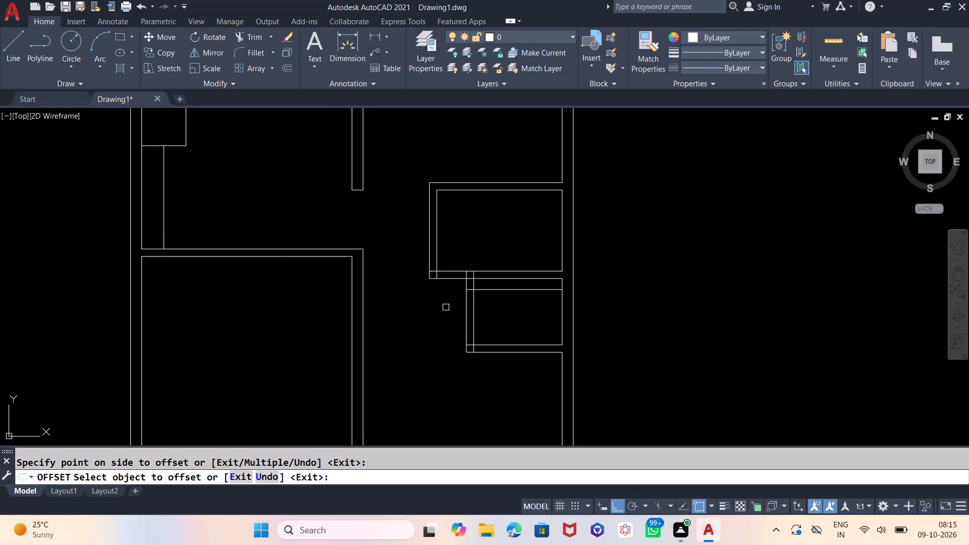
scroll(445, 253, "up", 1)
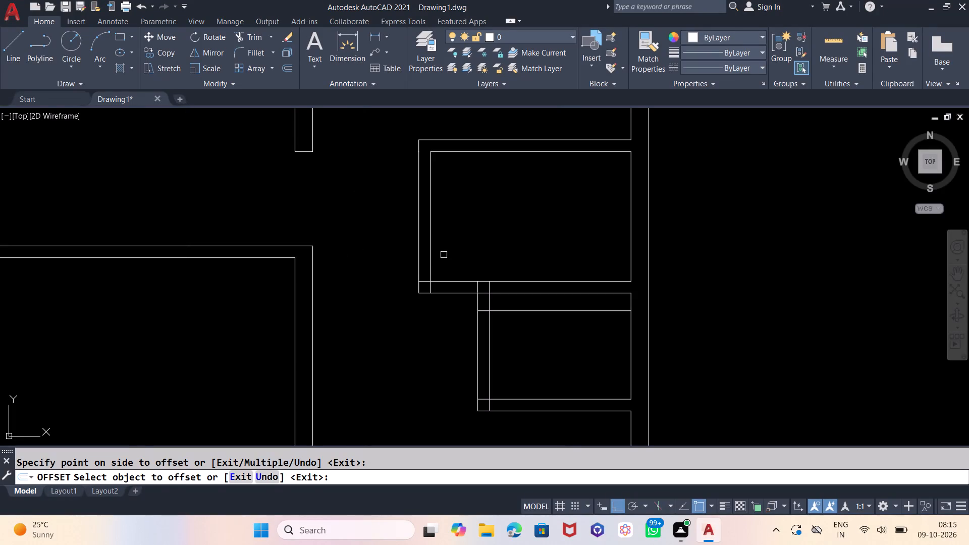
left_click(426, 280)
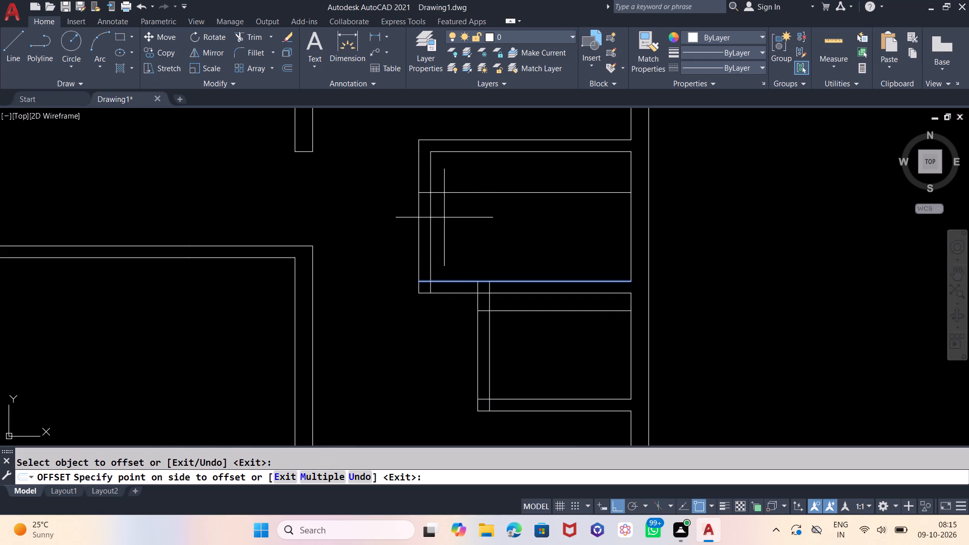
left_click(445, 216)
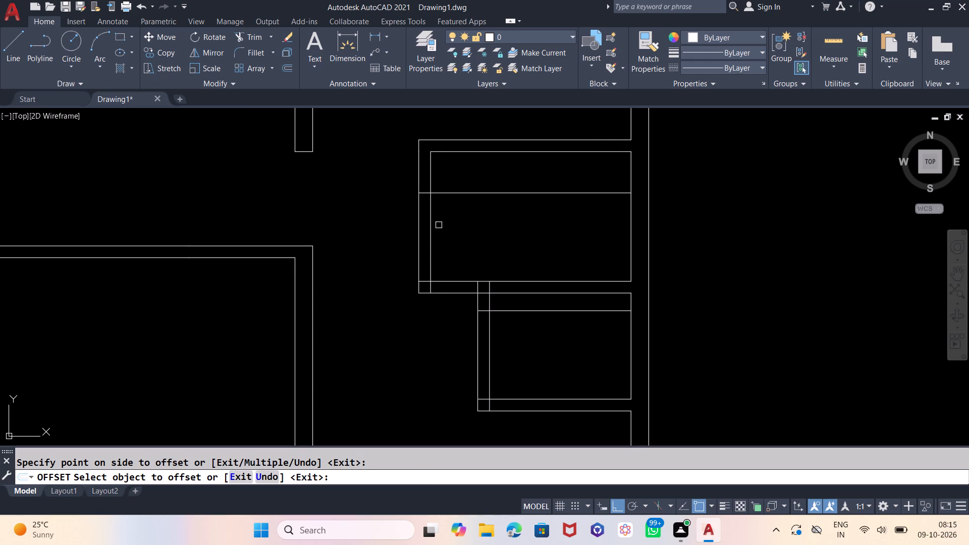
key("Escape")
Trim both small rooms' left walls between the offset lines and the bottom walls to form 30" door openings.
key("t")
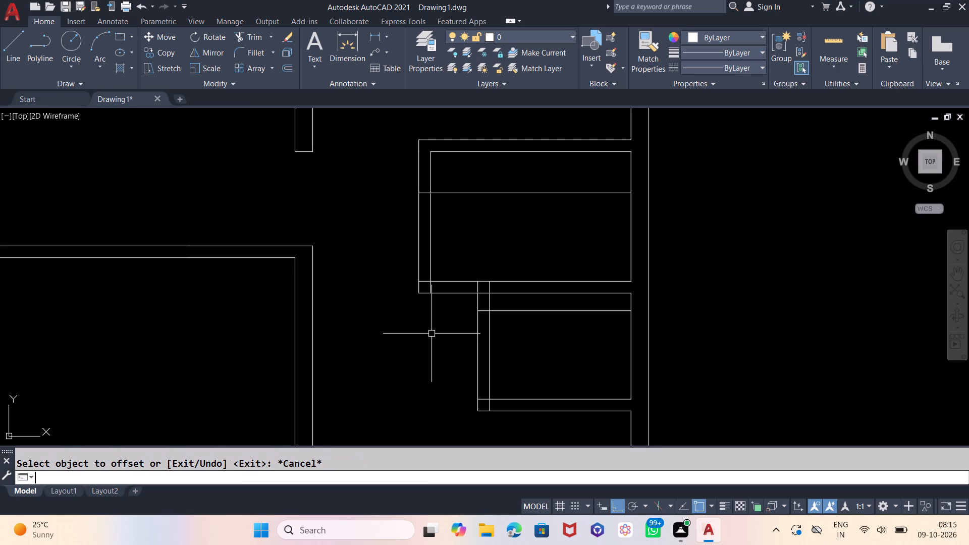
key("r")
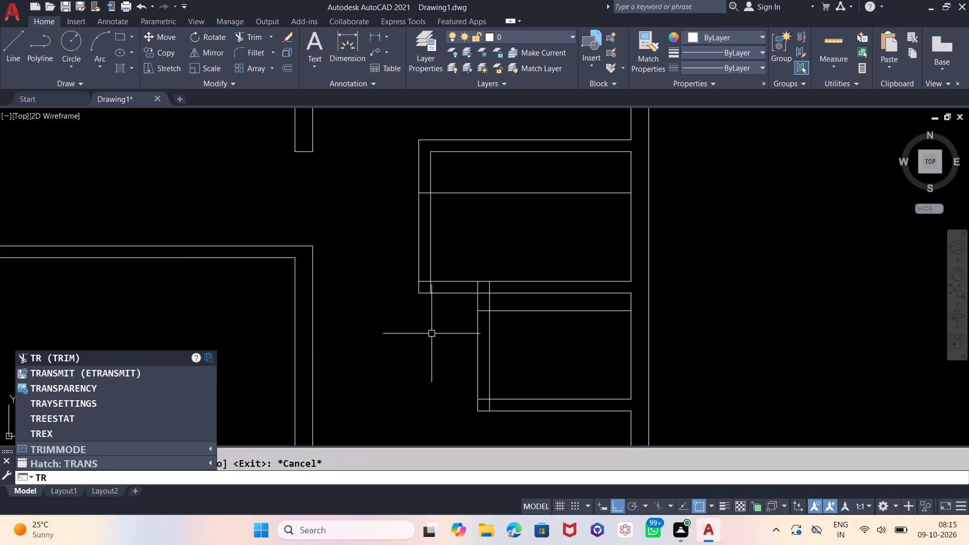
key("Return")
key("Return")
left_click(449, 241)
left_click(375, 244)
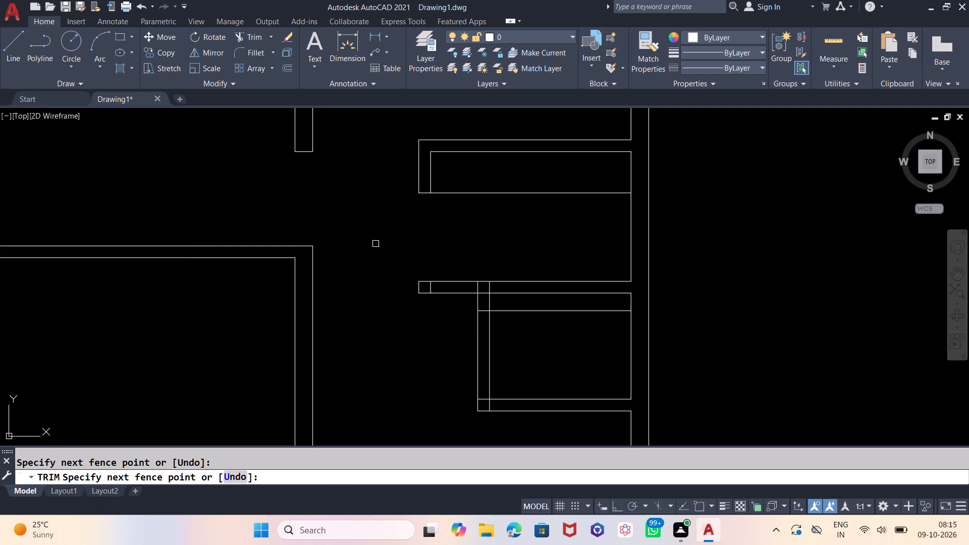
left_click(508, 349)
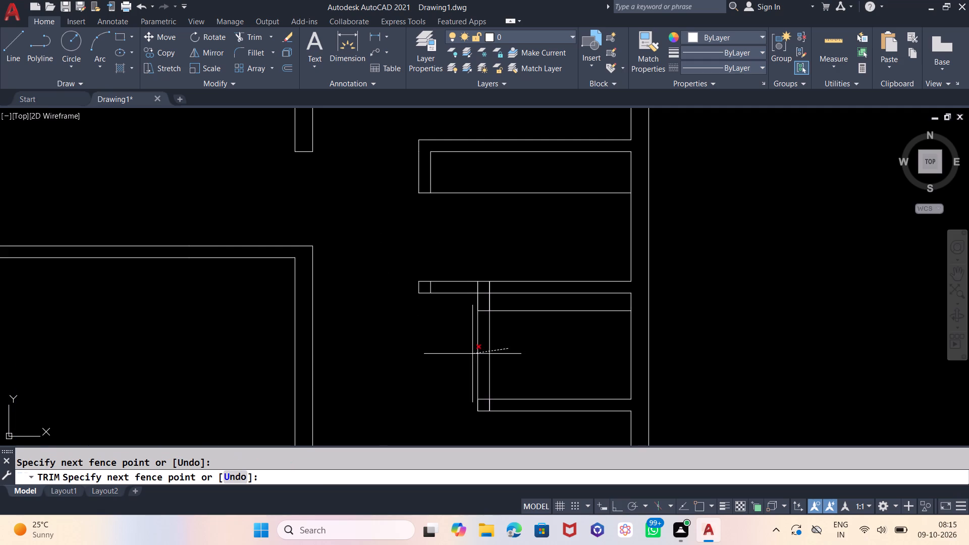
left_click(472, 354)
Trim the leftover left-wall segments where the small rooms' left walls meet their bottom walls, cleaning both wall junctions.
left_click(478, 285)
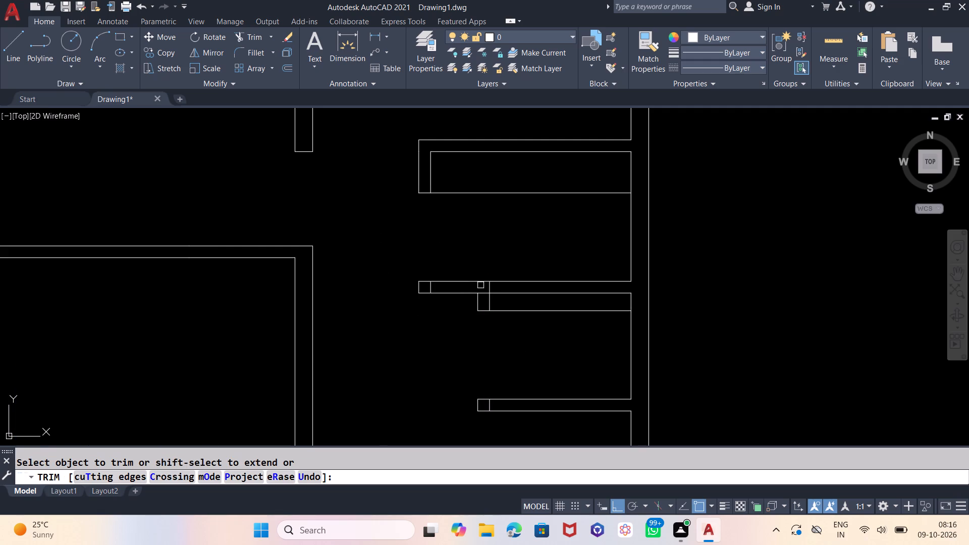
left_click(490, 286)
left_click(484, 293)
left_click(431, 287)
middle_click_drag(468, 370, 487, 319)
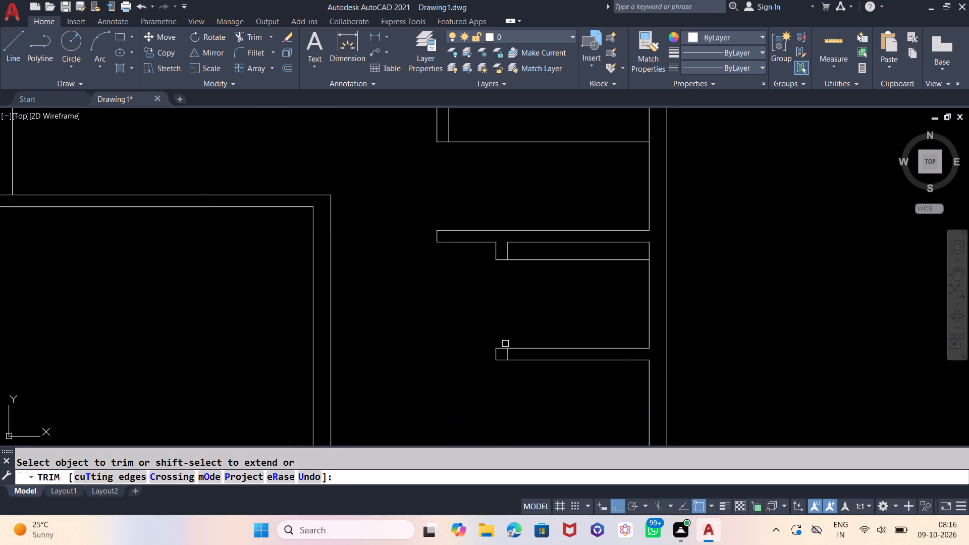
left_click(506, 352)
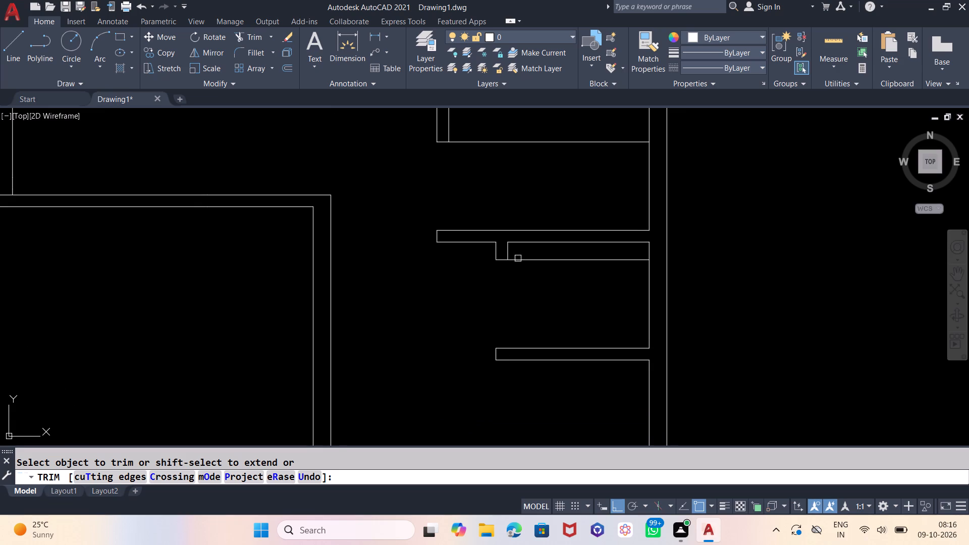
Trim away the two 30" offset lines inside the lower and upper small rooms, leaving only the short door jamb ends.
left_click(518, 259)
scroll(423, 321, "down", 1)
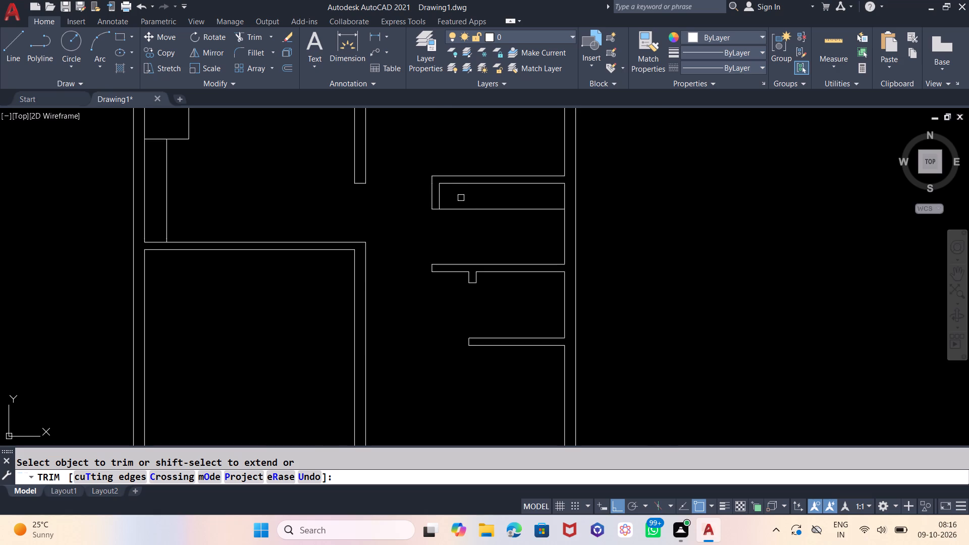
left_click(462, 209)
Measure the lower small room's door opening with a temporary dimension between its two jamb corners, without placing it.
scroll(485, 307, "down", 1)
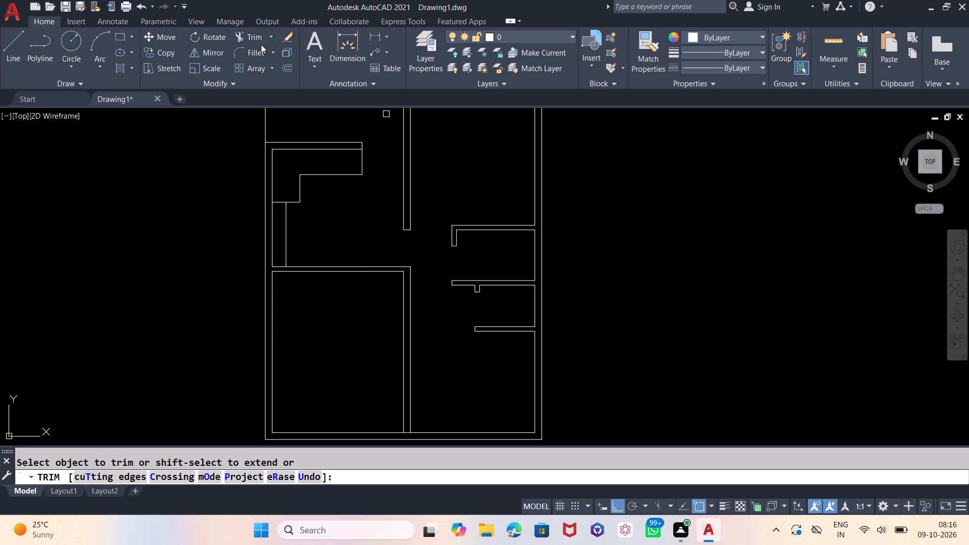
left_click(348, 47)
scroll(480, 336, "up", 2)
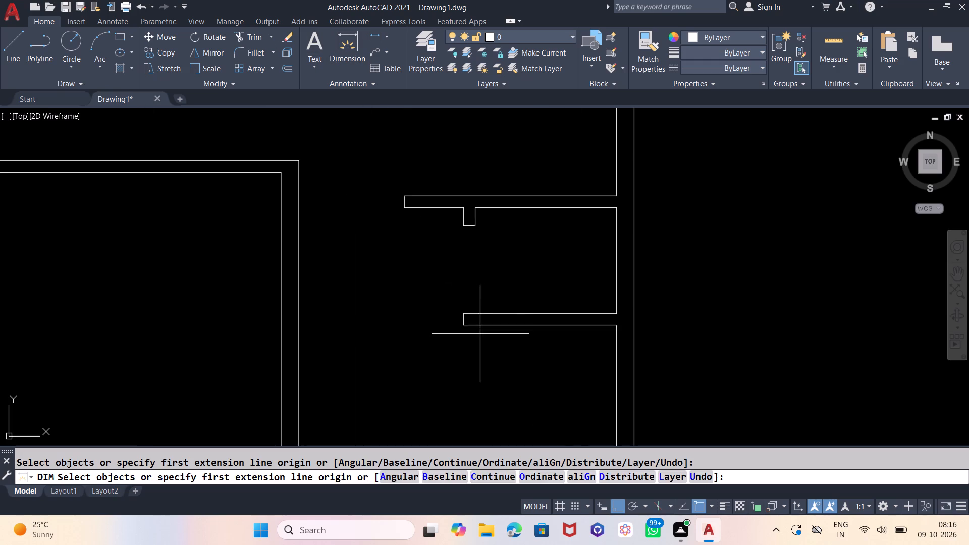
left_click(464, 314)
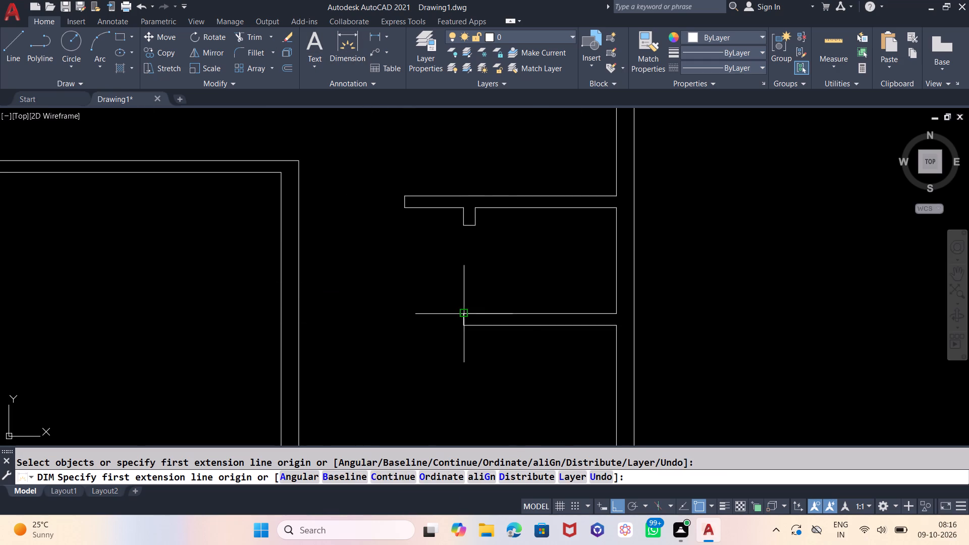
left_click(462, 226)
scroll(465, 291, "down", 2)
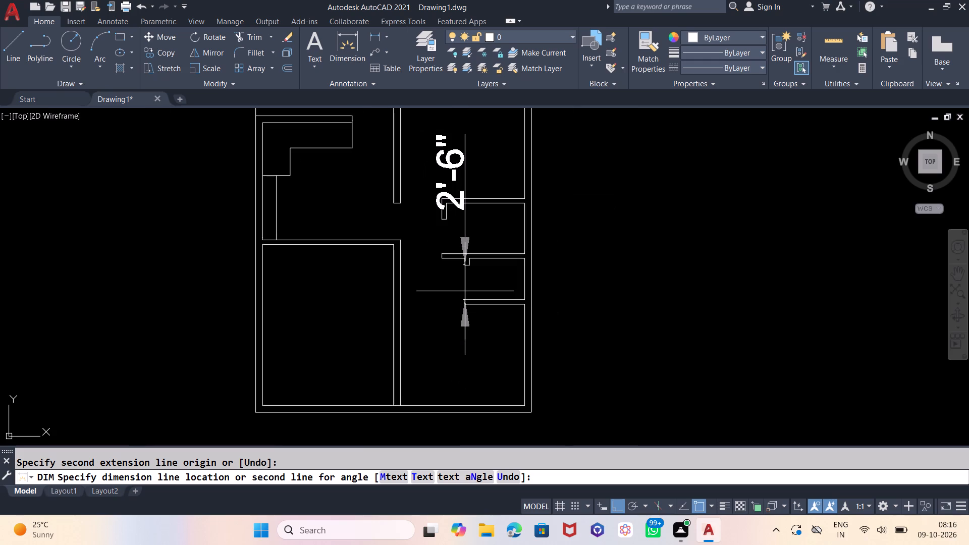
key("Escape")
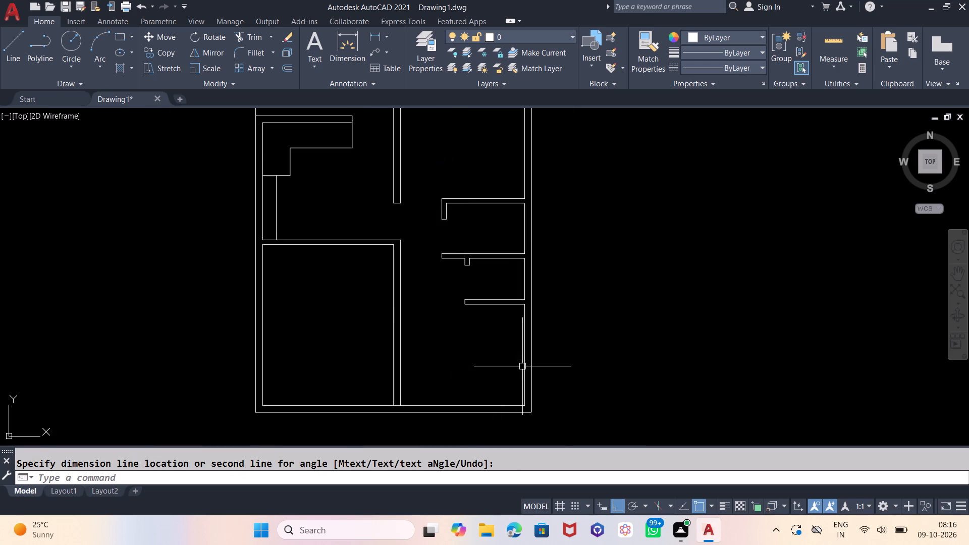
Offset the inner line of the bottom exterior wall 3' upward into the plan.
scroll(534, 360, "down", 1)
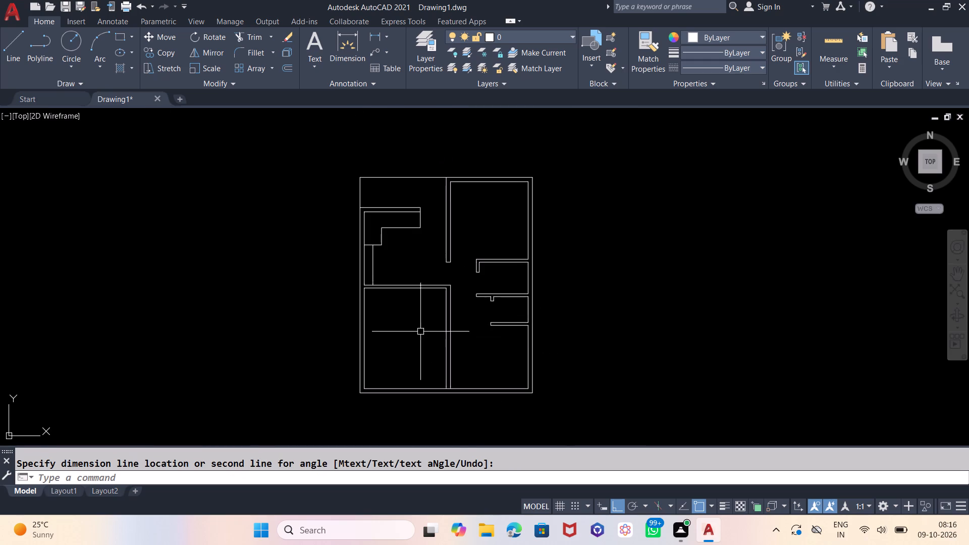
scroll(400, 341, "up", 1)
scroll(402, 346, "down", 1)
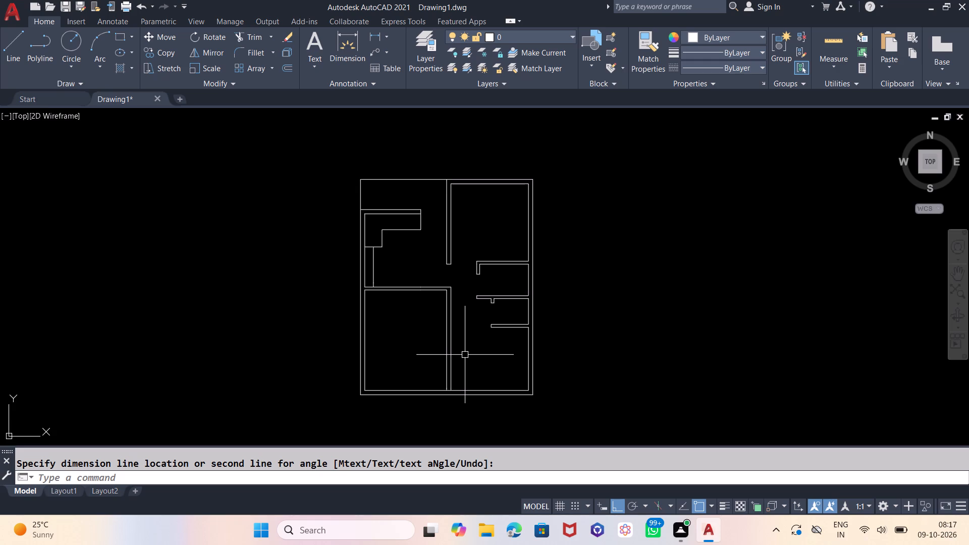
key("o")
key("Return")
key("3")
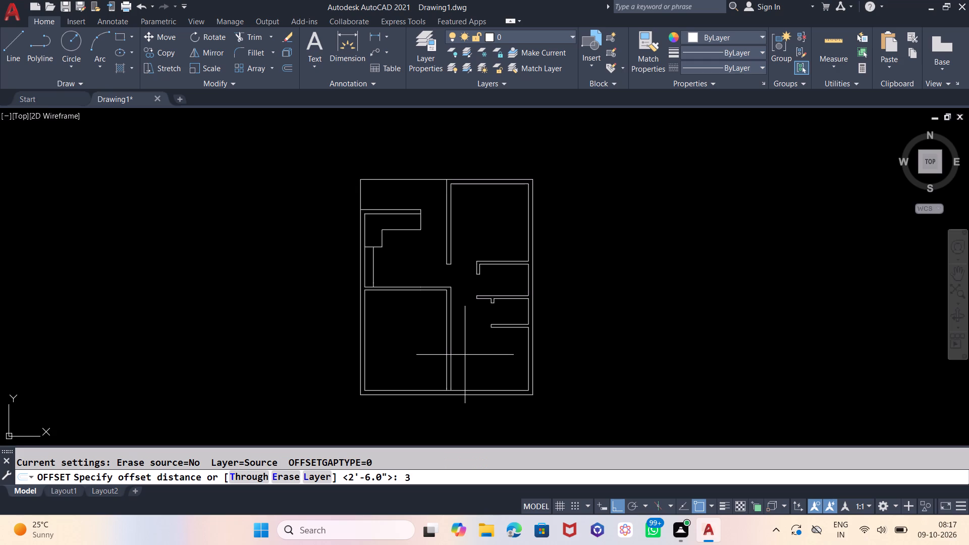
key("apostrophe")
key("Return")
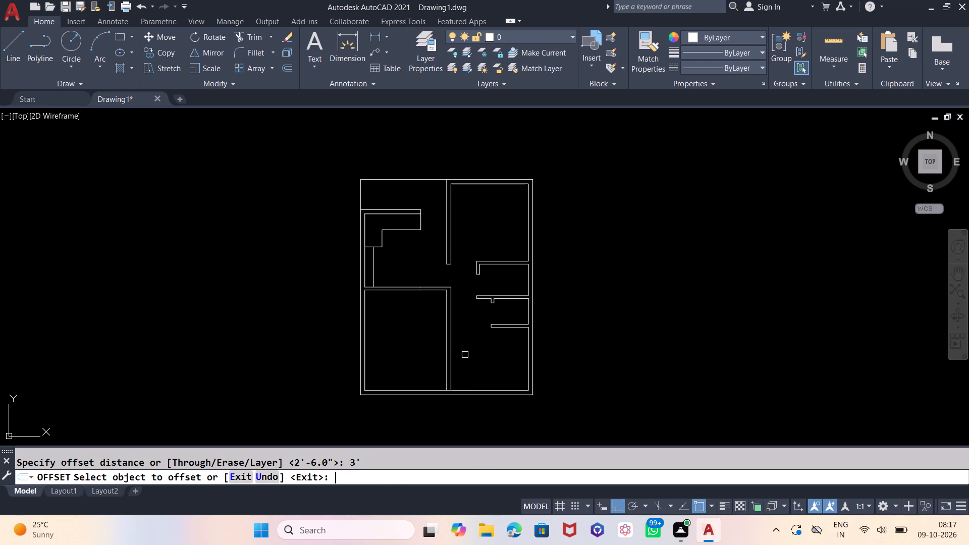
scroll(457, 389, "up", 3)
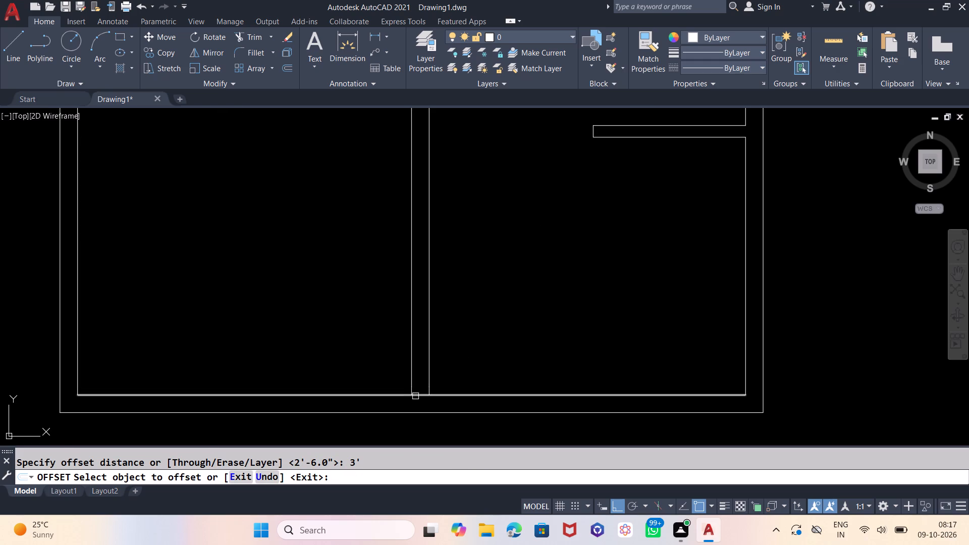
left_click(416, 396)
left_click(444, 231)
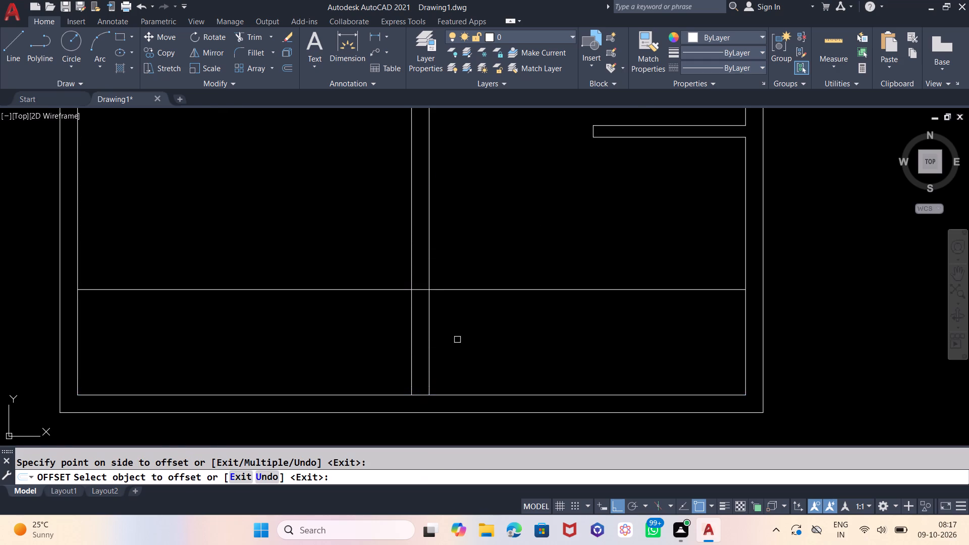
scroll(457, 344, "down", 2)
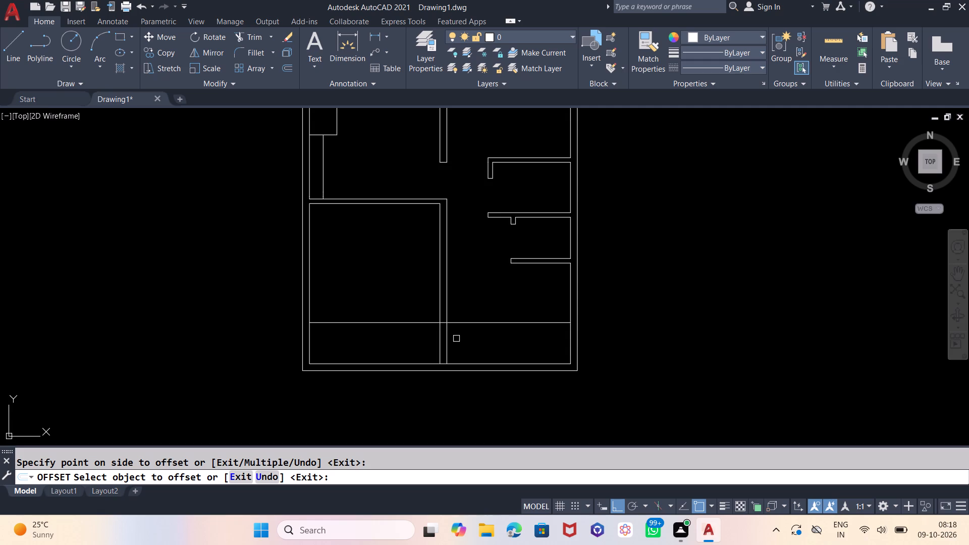
key("Escape")
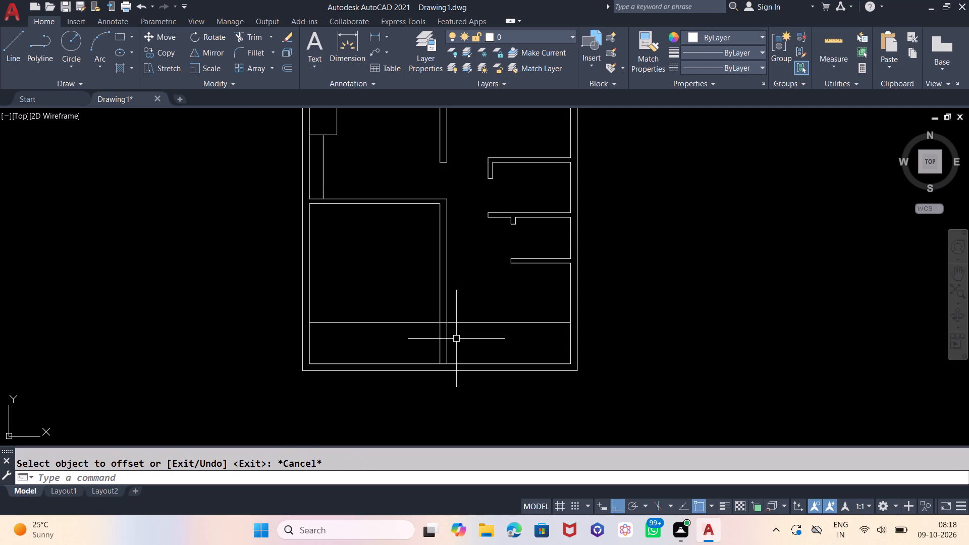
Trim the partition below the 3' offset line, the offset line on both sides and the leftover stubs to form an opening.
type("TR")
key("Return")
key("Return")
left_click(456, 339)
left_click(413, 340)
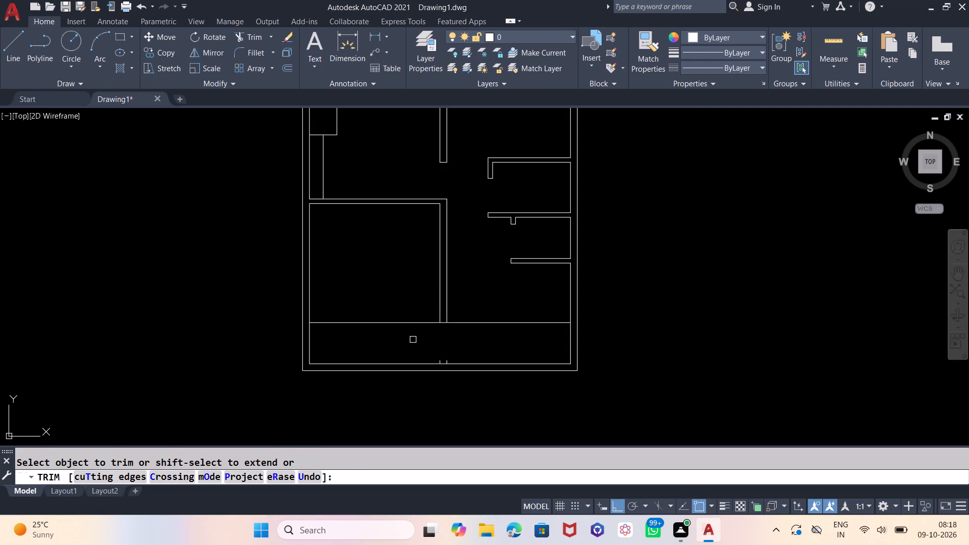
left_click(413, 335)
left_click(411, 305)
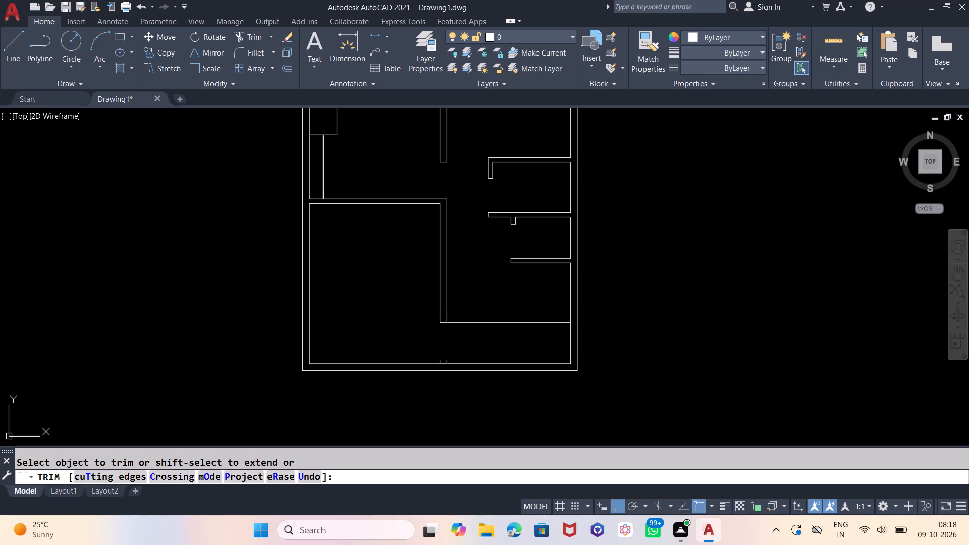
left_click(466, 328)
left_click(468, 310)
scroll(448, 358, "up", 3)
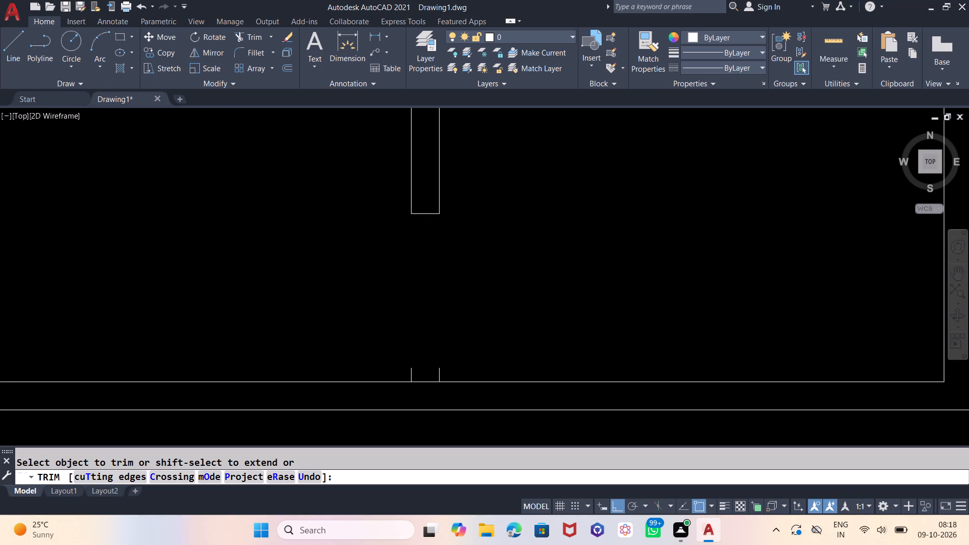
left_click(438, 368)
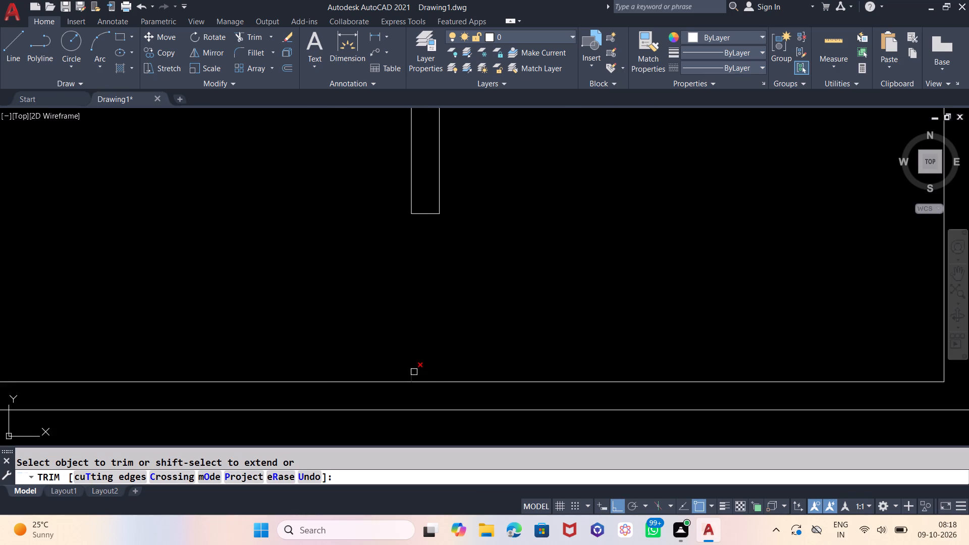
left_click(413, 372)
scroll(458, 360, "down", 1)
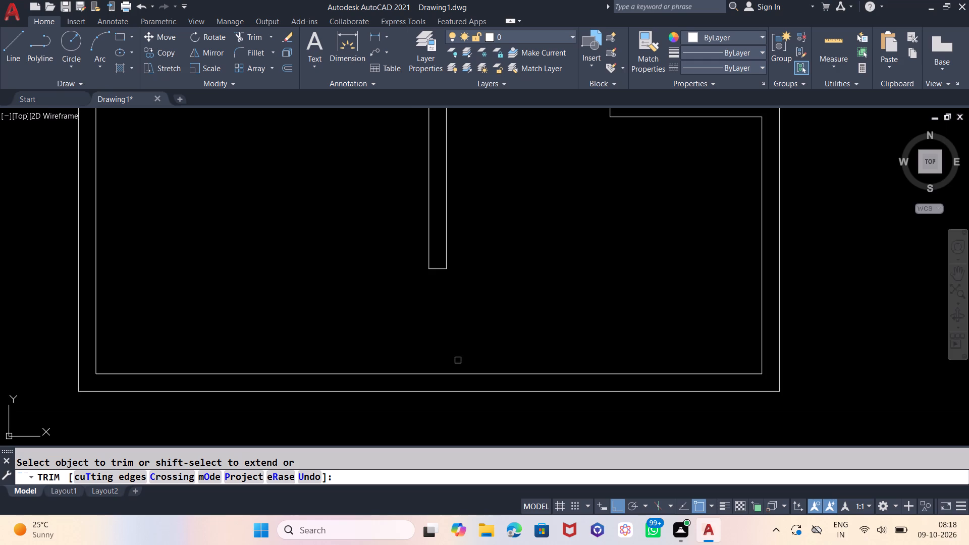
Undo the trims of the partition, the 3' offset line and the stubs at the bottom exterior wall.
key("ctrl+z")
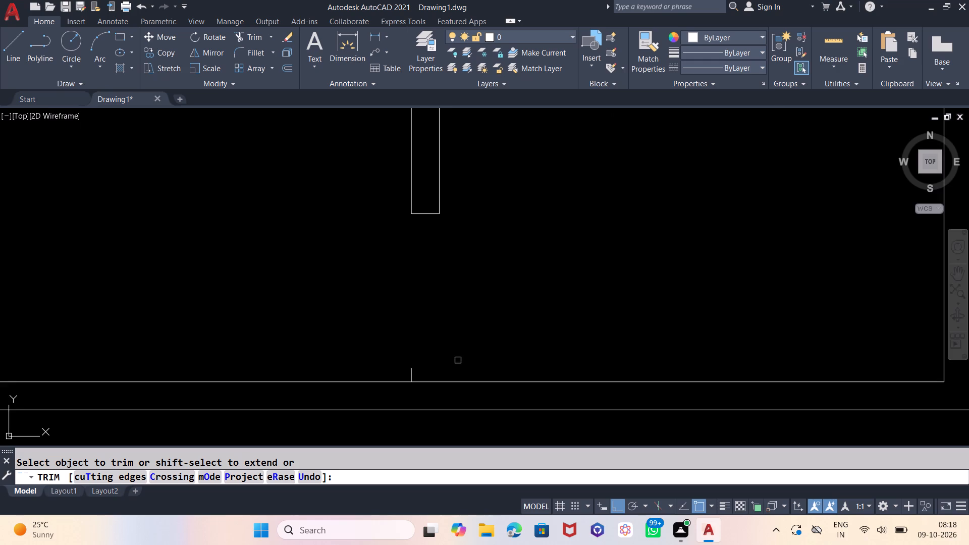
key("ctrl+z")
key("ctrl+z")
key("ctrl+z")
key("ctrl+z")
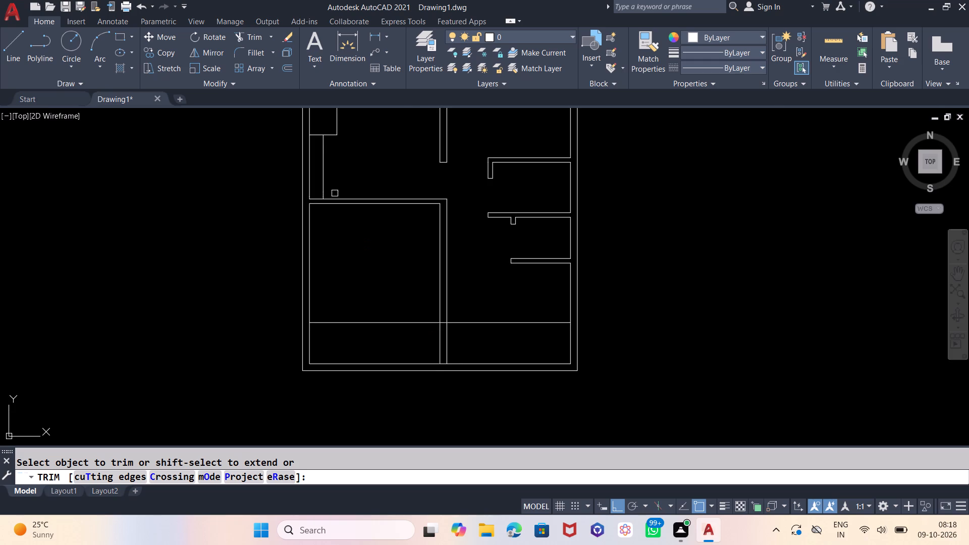
Draw short vertical lines across and past the bottom exterior wall from the lower ends of both partition faces.
left_click(287, 38)
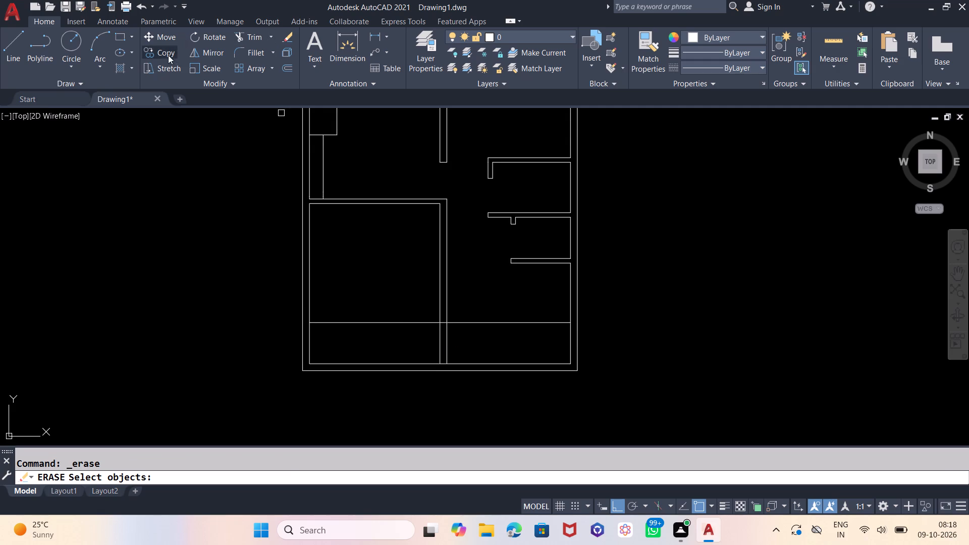
left_click(22, 36)
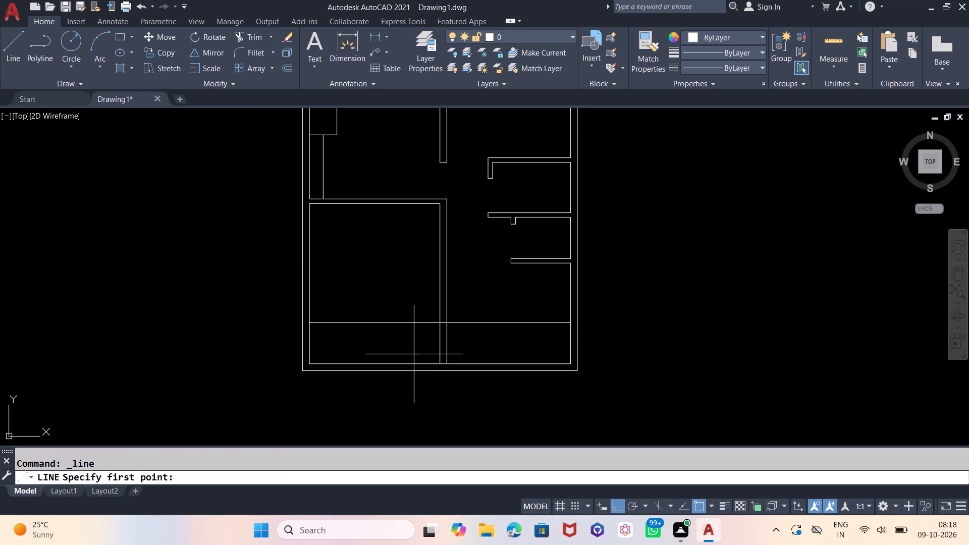
scroll(420, 359, "up", 3)
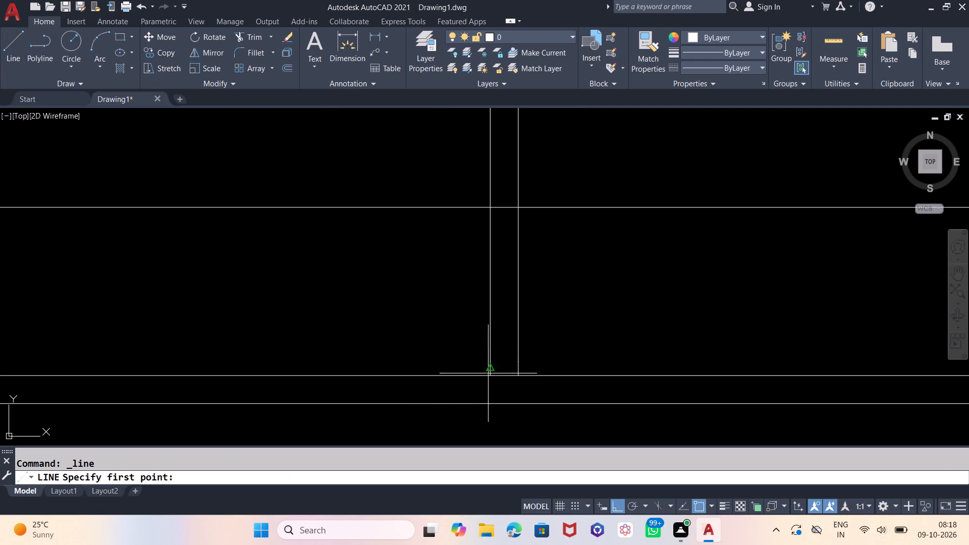
left_click(488, 378)
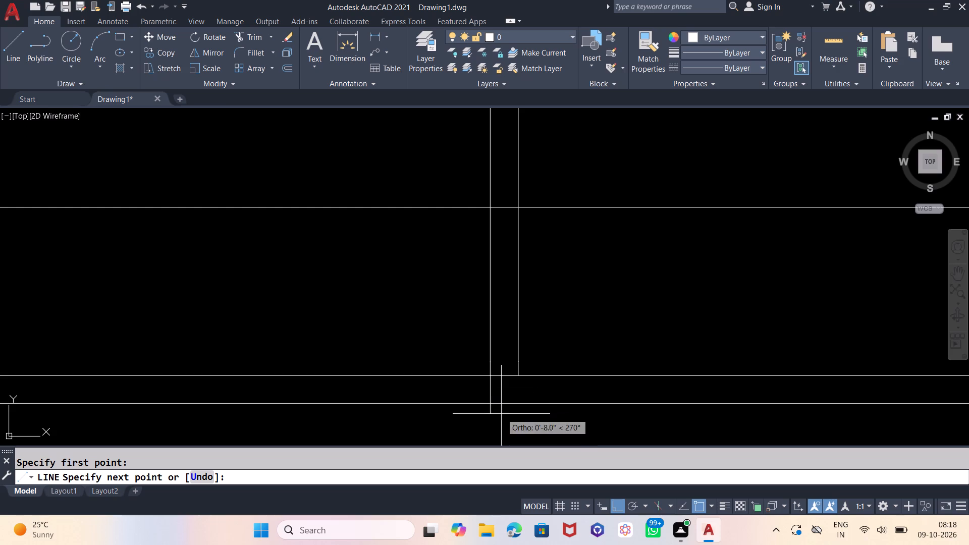
left_click(495, 428)
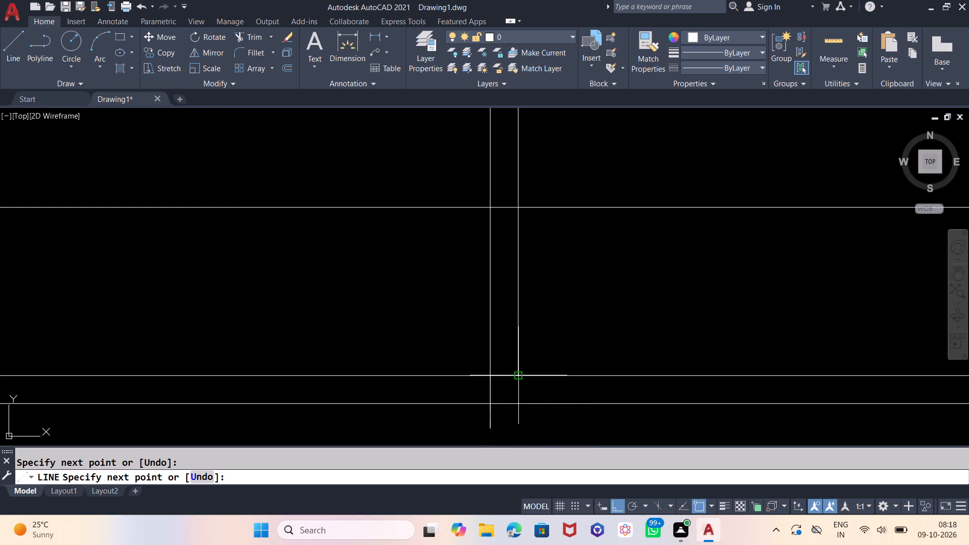
left_click(516, 377)
left_click(516, 431)
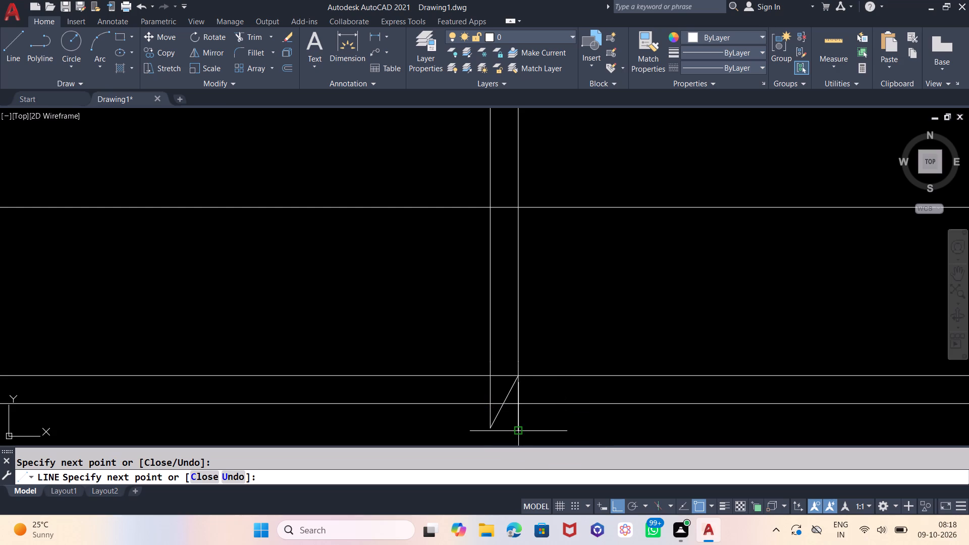
key("Escape")
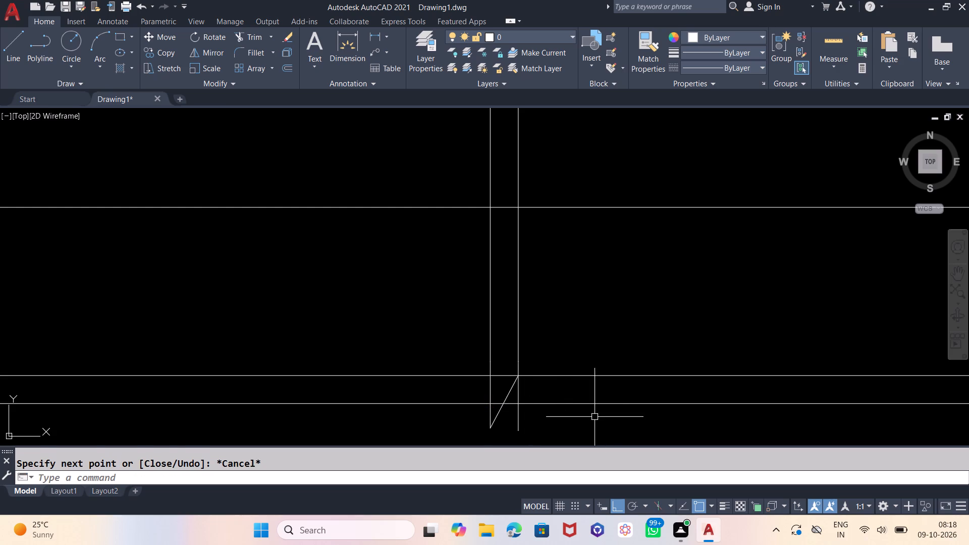
Offset the short jamb line at the partition's right face 3' to the right along the bottom exterior wall.
scroll(406, 392, "down", 1)
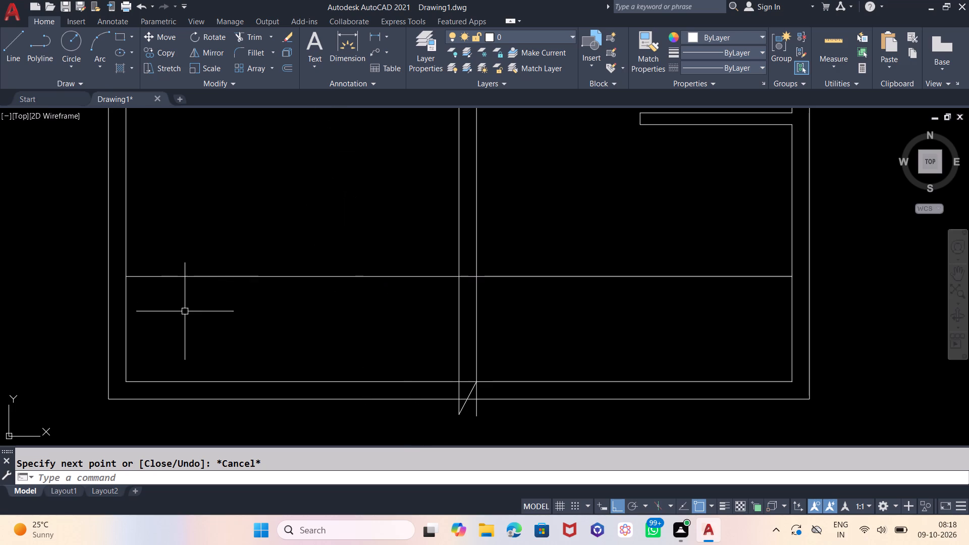
key("o")
key("Return")
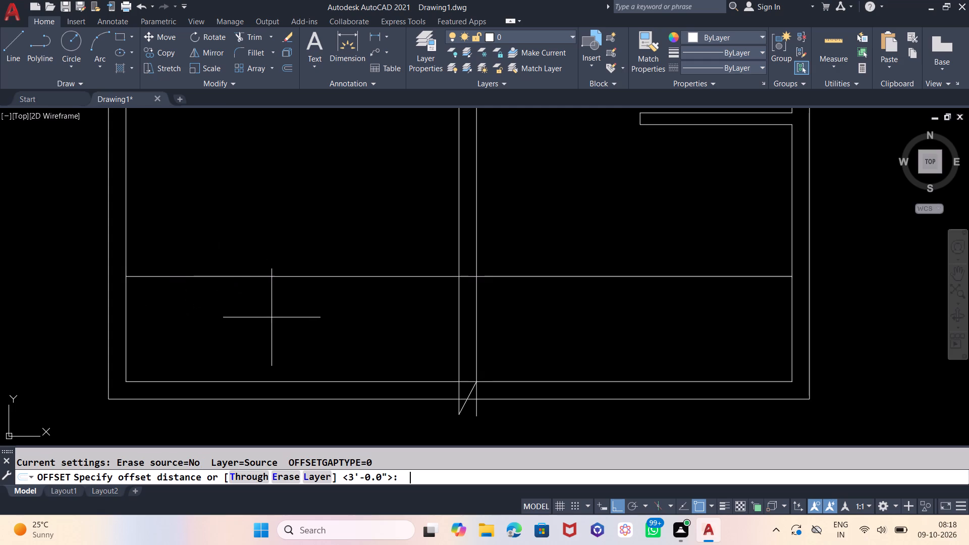
key("3")
key("apostrophe")
key("Return")
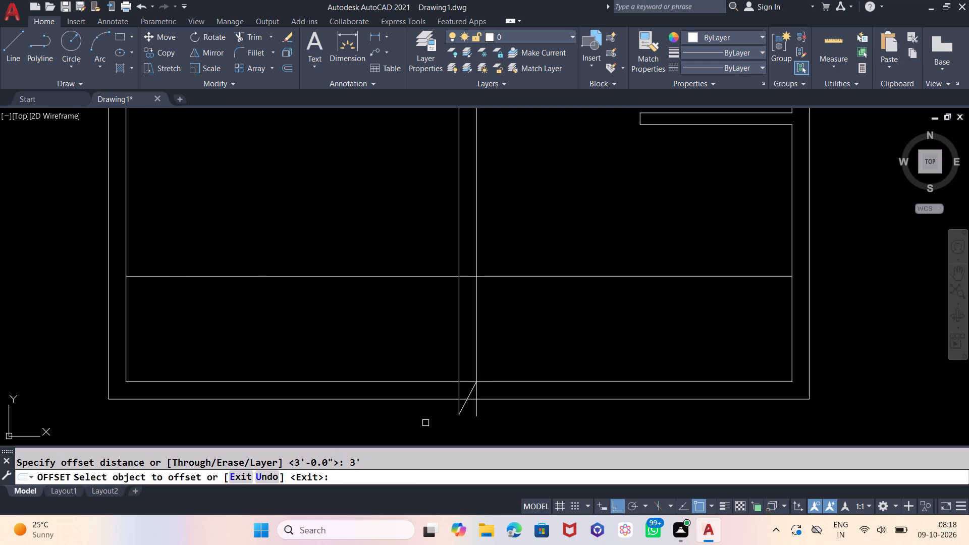
left_click(474, 394)
left_click(567, 393)
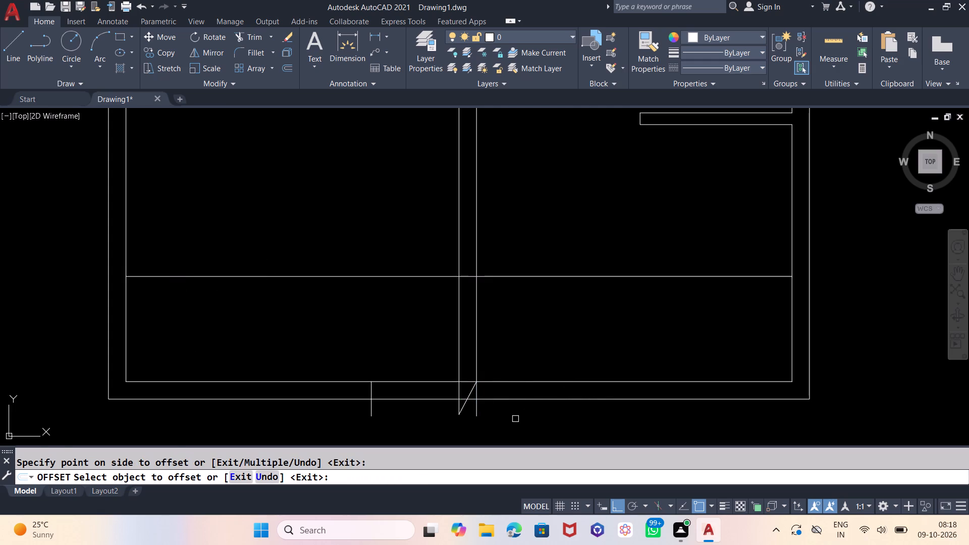
left_click(476, 396)
left_click(631, 394)
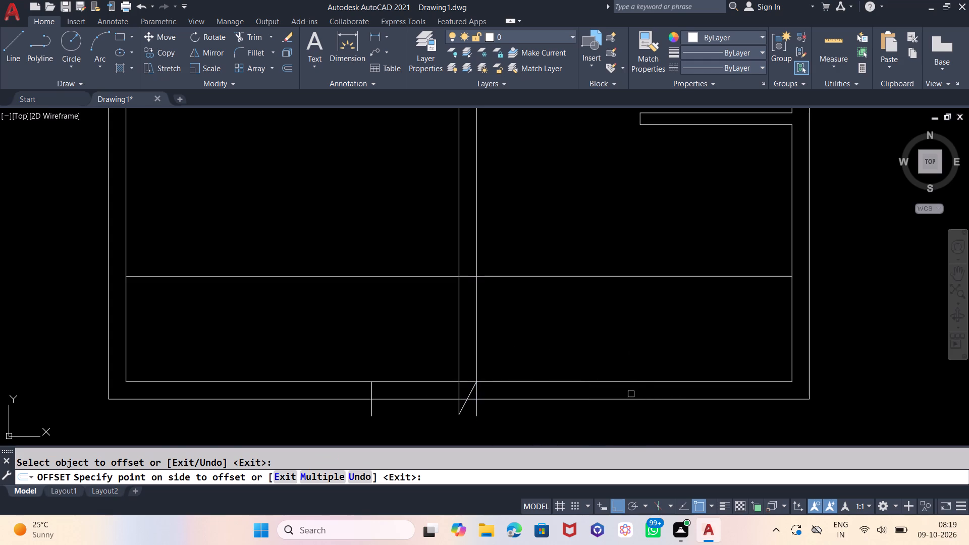
scroll(478, 404, "down", 2)
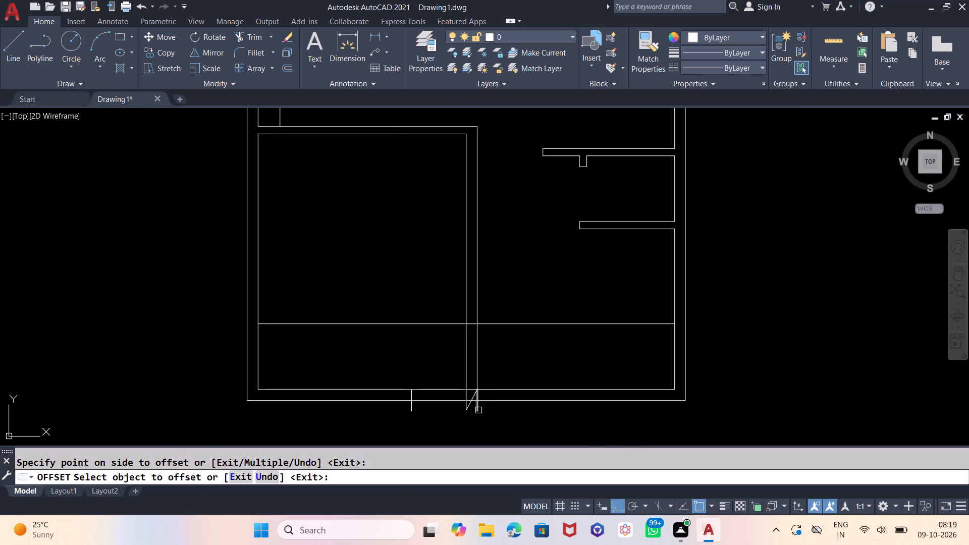
left_click(478, 410)
left_click(695, 418)
key("Escape")
key("Escape")
Trim both bottom exterior wall lines between the jamb lines and the jambs' overhanging ends to form a 3' opening.
type("TR")
key("Return")
key("Return")
left_click(534, 410)
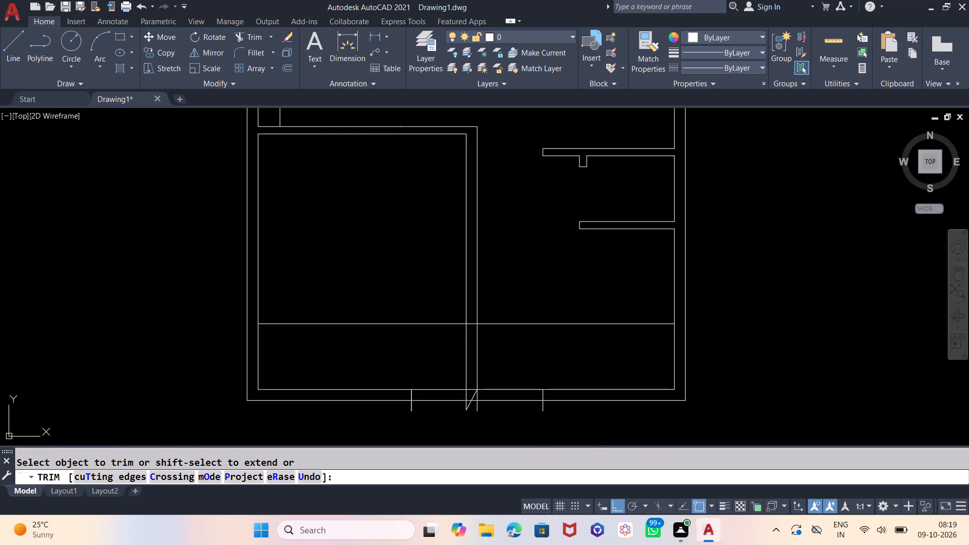
left_click(528, 379)
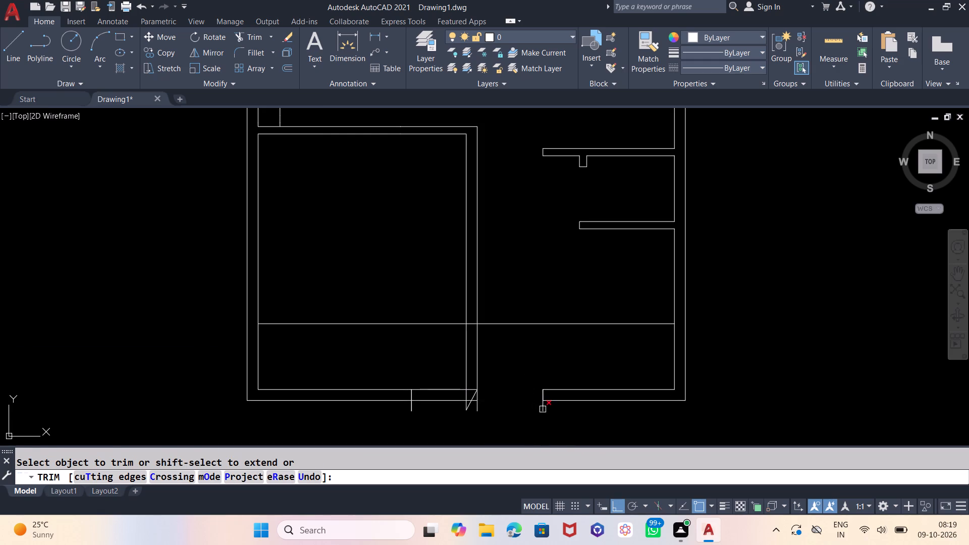
left_click(543, 409)
left_click(476, 408)
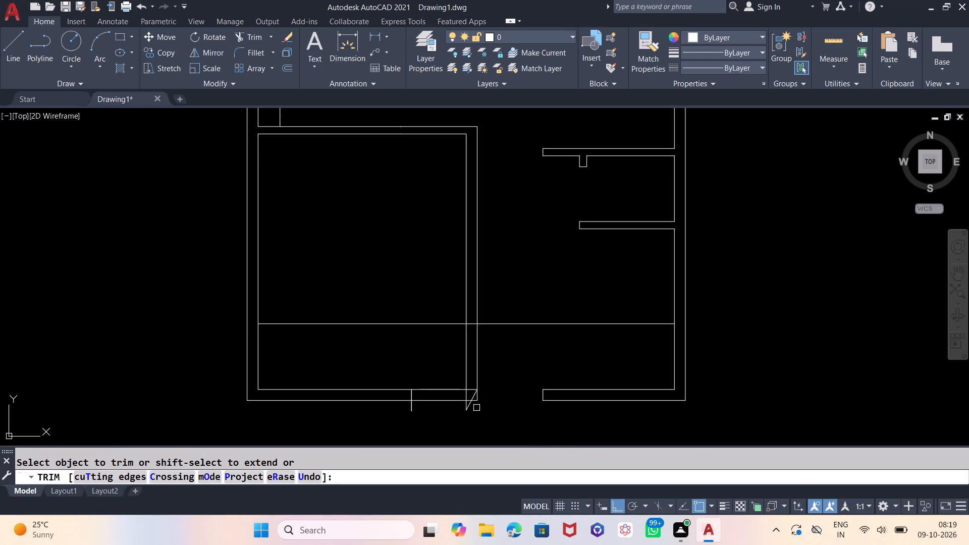
Trim away the leftover diagonal, the stub at the partition's left face and the extra offset lines left of the opening.
left_click(467, 408)
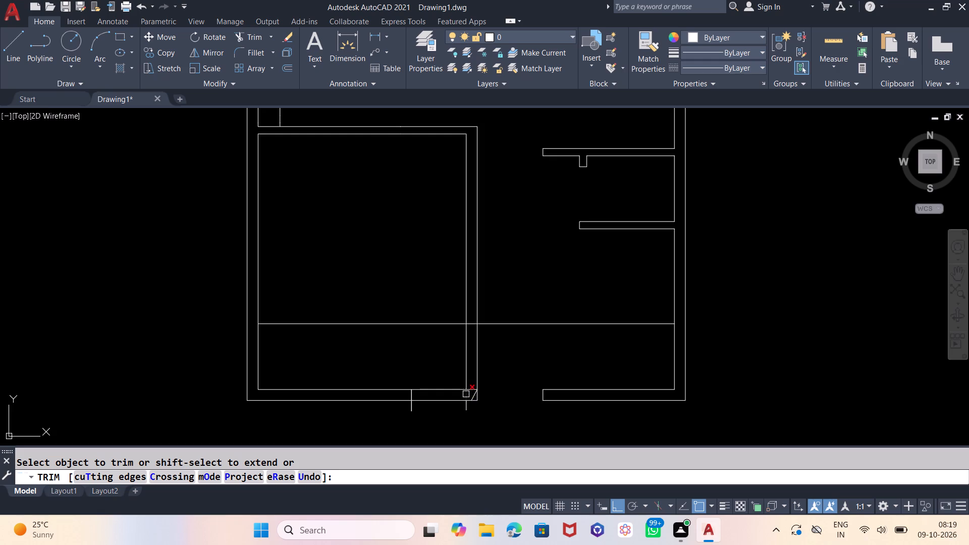
left_click(466, 394)
left_click(471, 395)
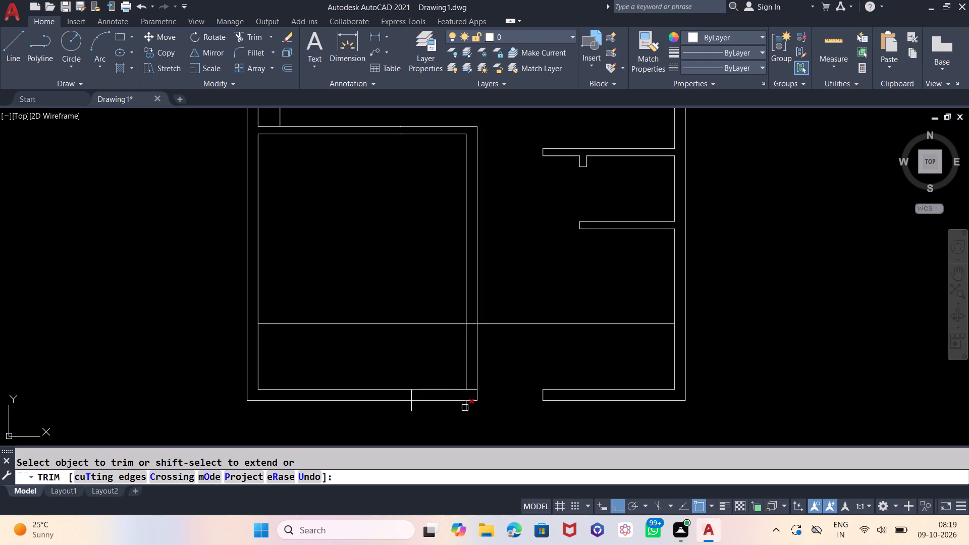
left_click(467, 408)
left_click(410, 395)
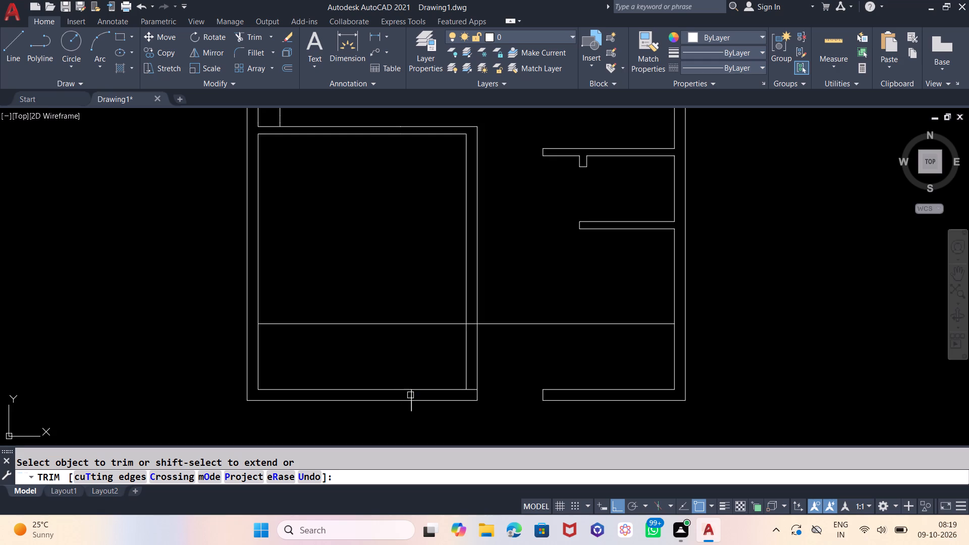
left_click(411, 407)
left_click(412, 395)
left_click(410, 411)
left_click(470, 390)
key("ctrl+z")
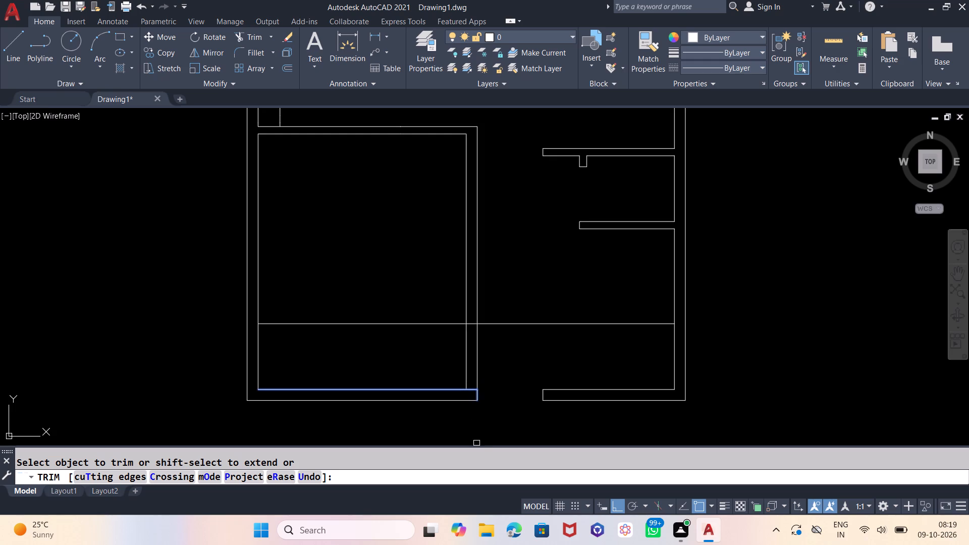
Trim the partition below the 3' offset line, its leftover stubs and the offset line on both sides, keeping the partition's end cap.
left_click(499, 358)
left_click(459, 356)
left_click(444, 344)
left_click(437, 310)
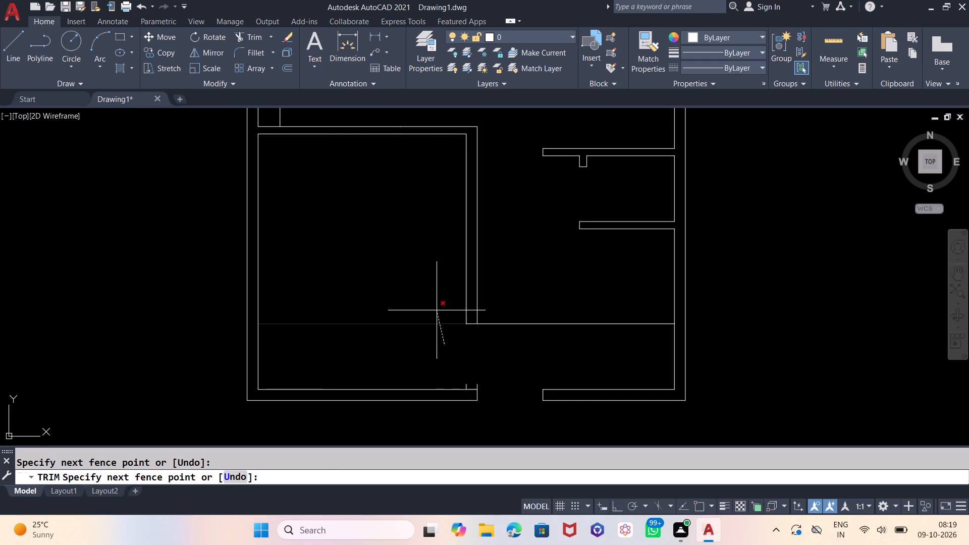
left_click(467, 385)
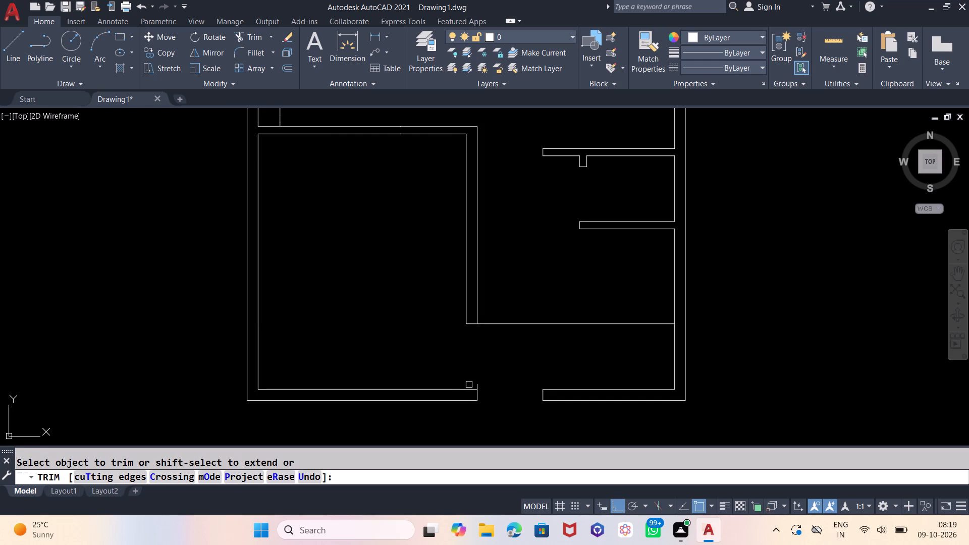
left_click(474, 384)
left_click(524, 339)
left_click(528, 303)
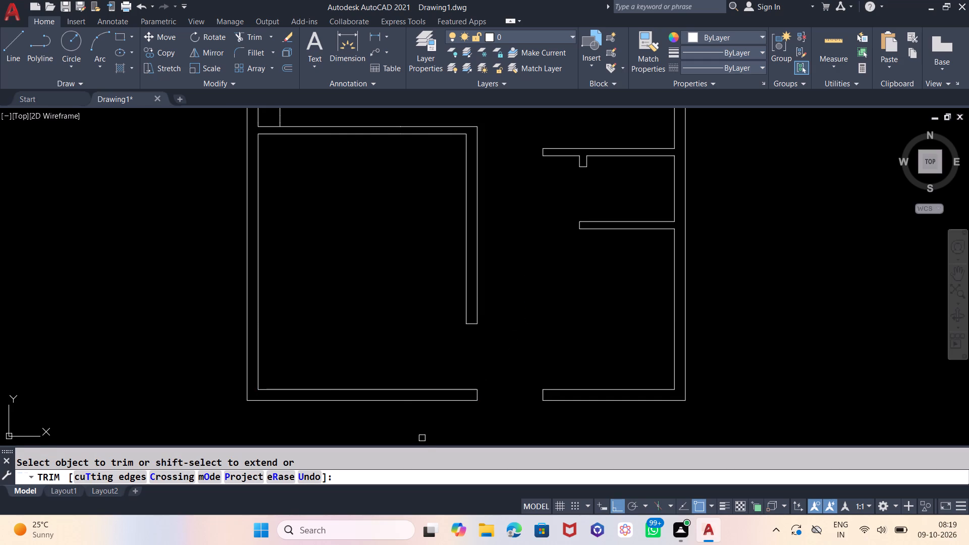
scroll(422, 417, "down", 1)
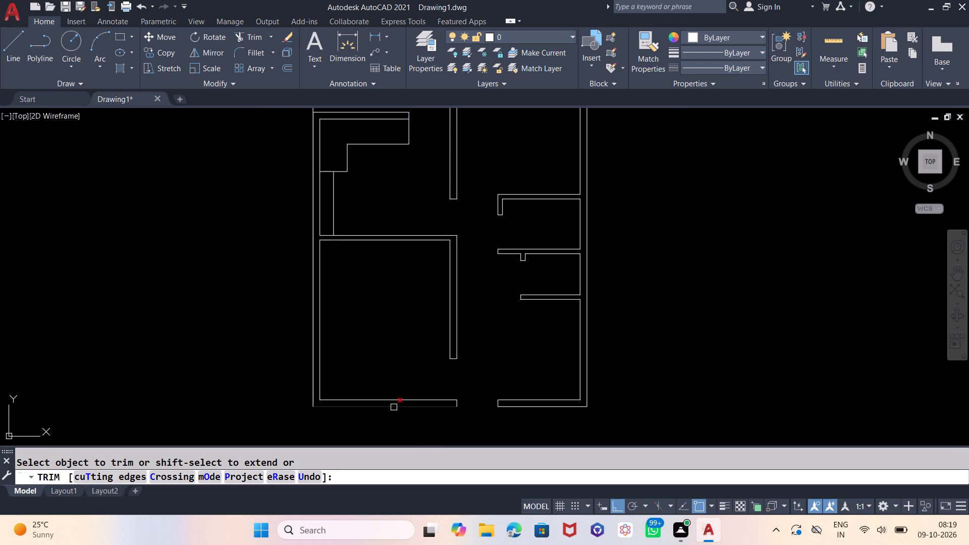
key("Escape")
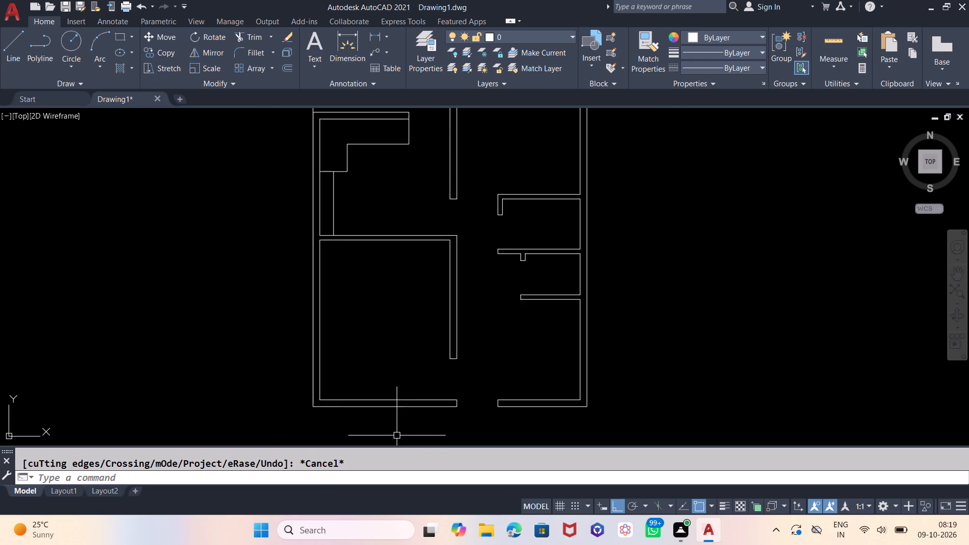
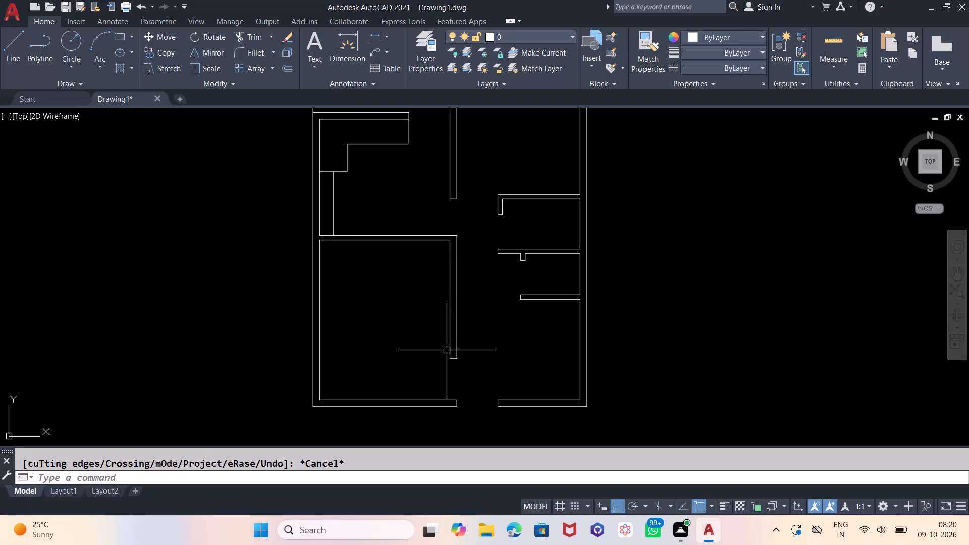
Extend the lowest right-side partition with two horizontal lines from its end corners leftward past the central vertical partition.
scroll(479, 434, "down", 1)
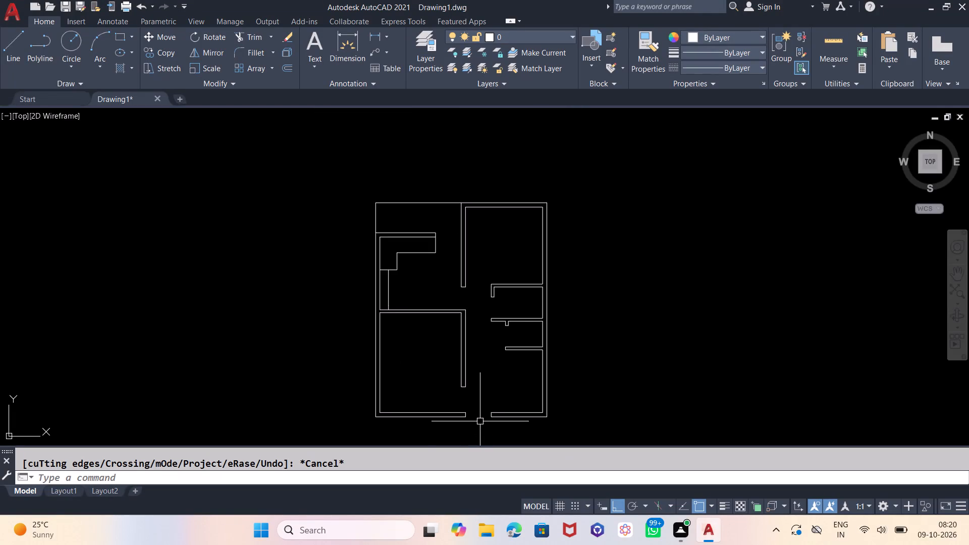
scroll(480, 419, "up", 1)
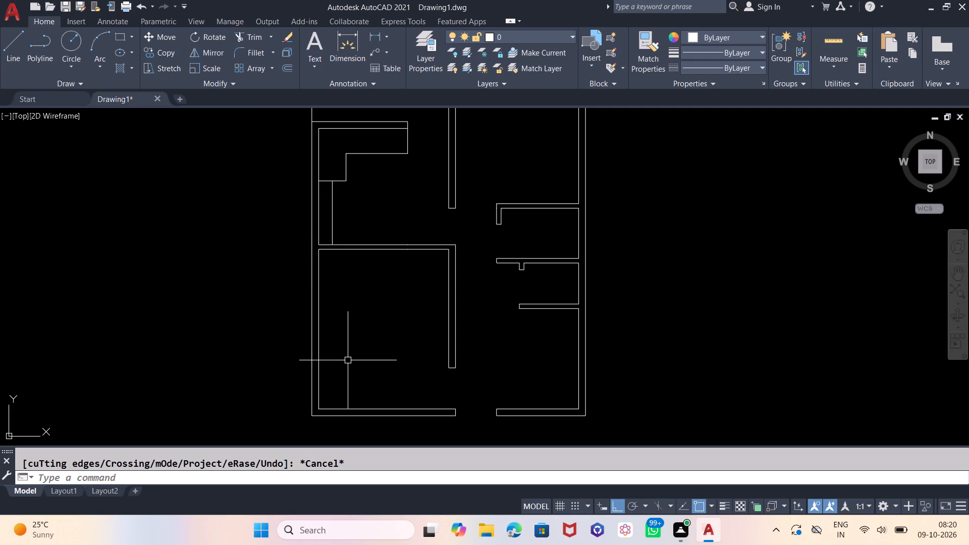
left_click(21, 34)
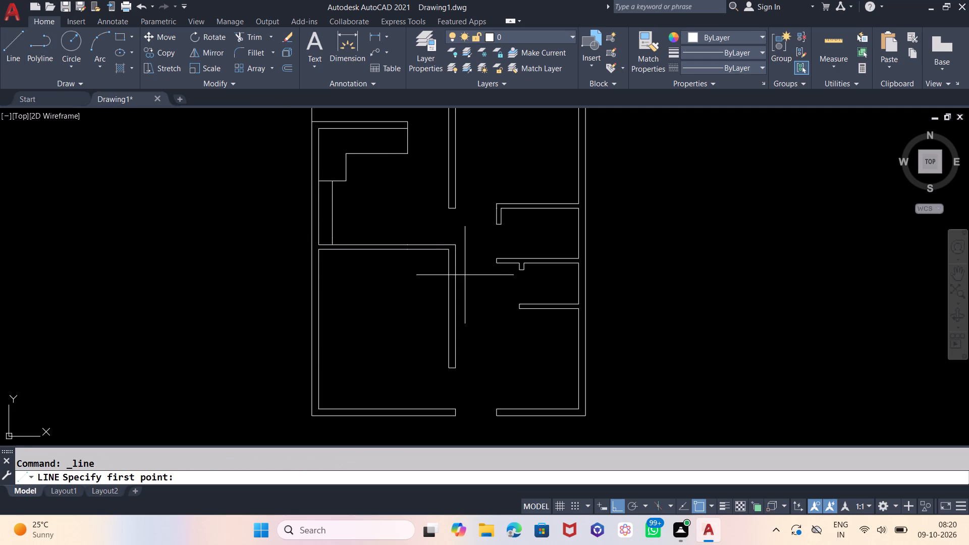
left_click(522, 303)
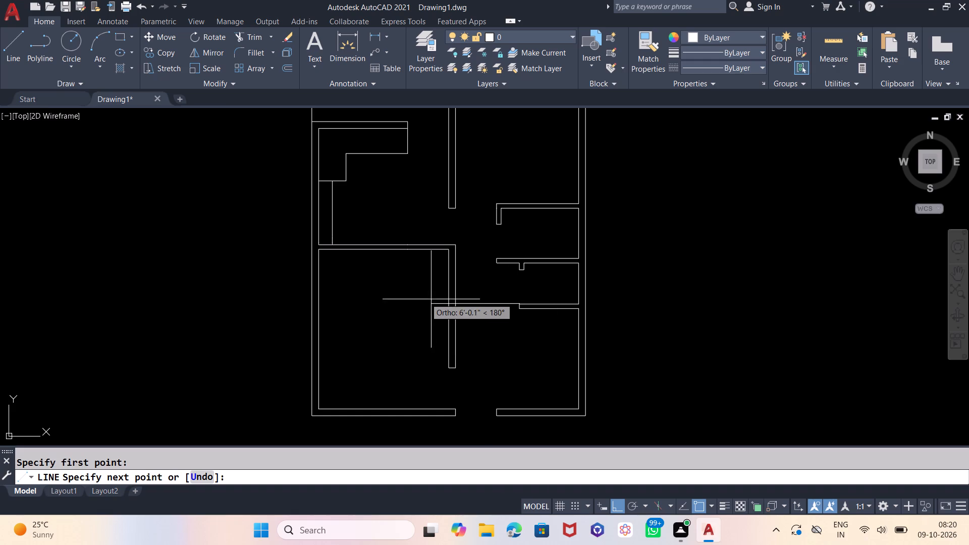
left_click(418, 297)
key("Escape")
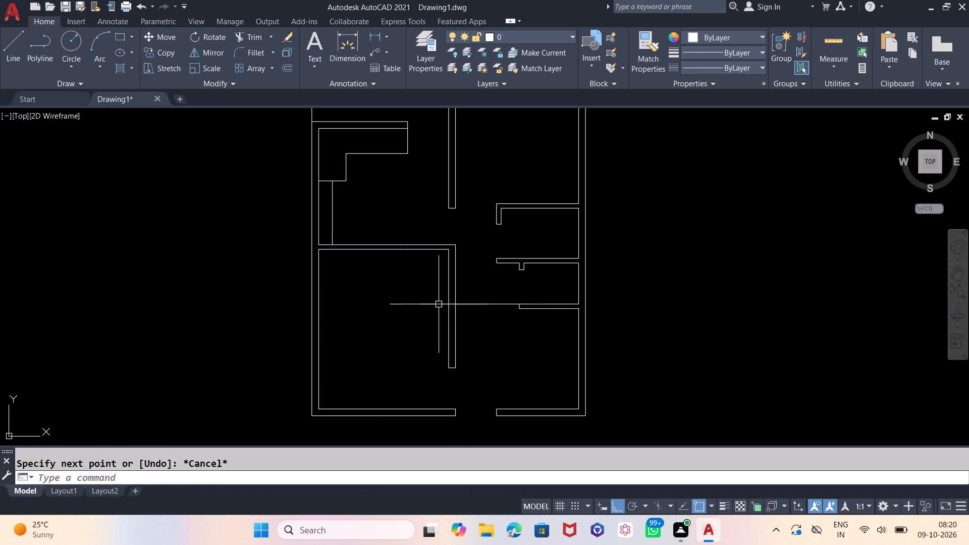
key("l")
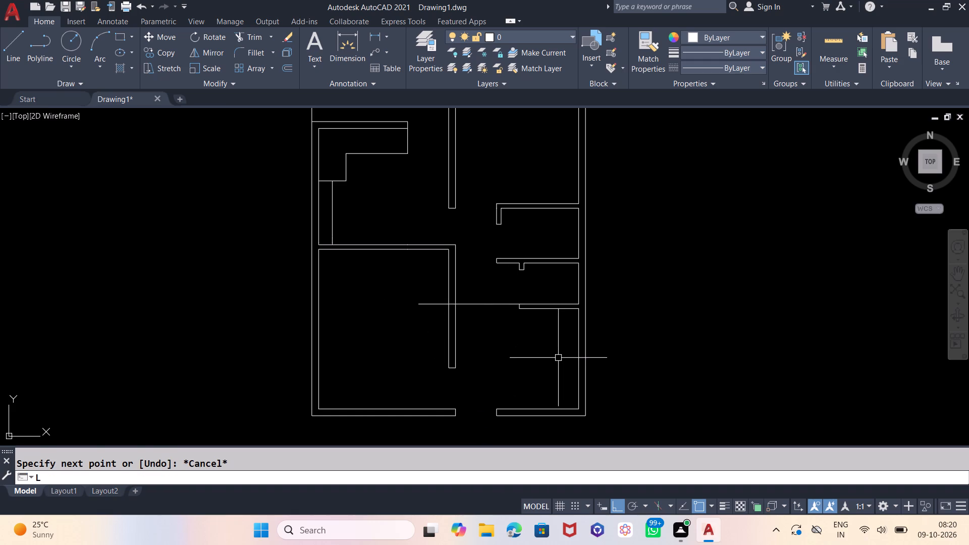
key("Return")
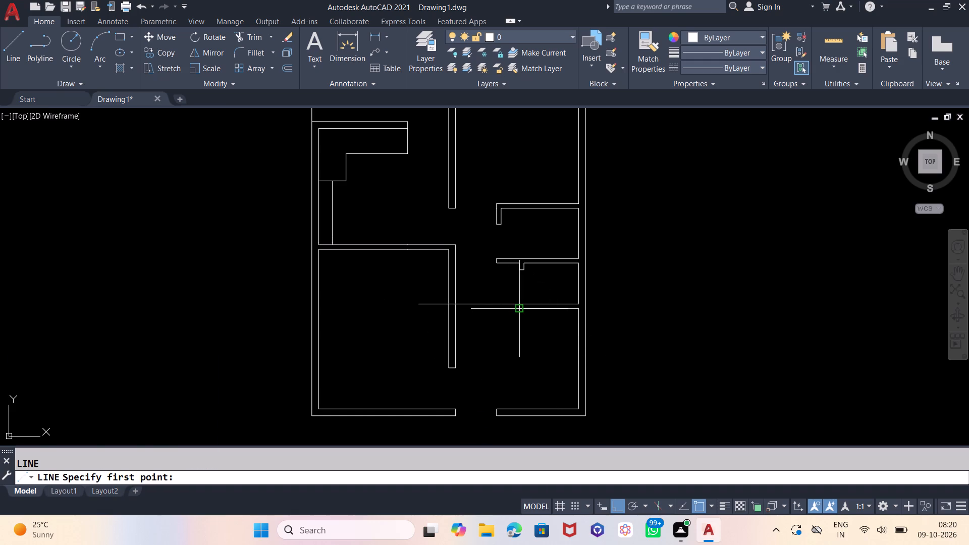
left_click(517, 311)
left_click(410, 312)
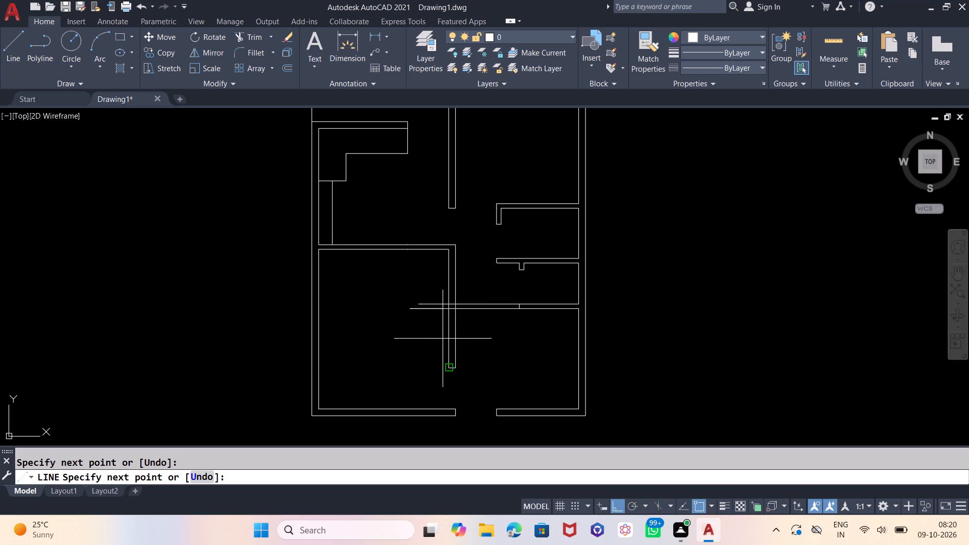
key("Escape")
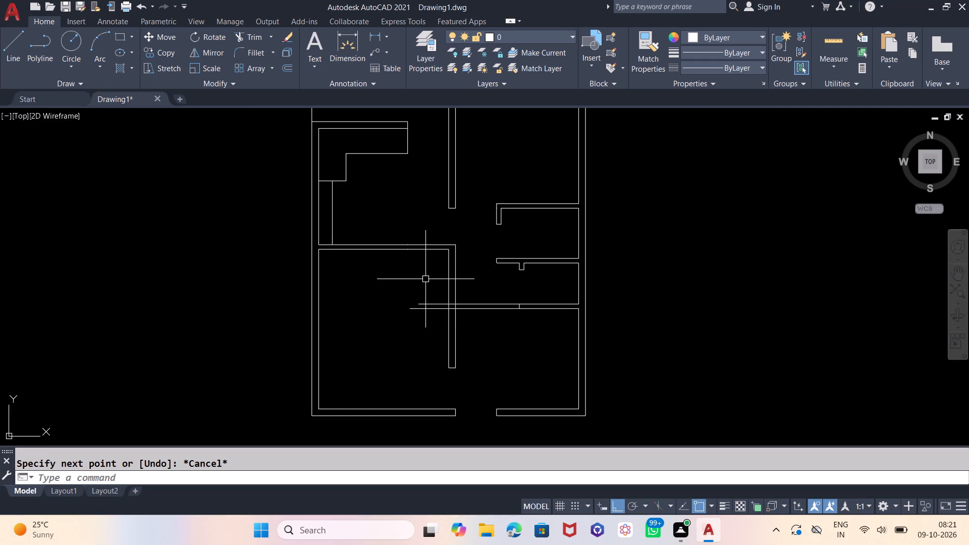
Measure along the central partition's left face from the new horizontal lines up to the left room's top inner corner.
left_click(360, 47)
left_click(449, 305)
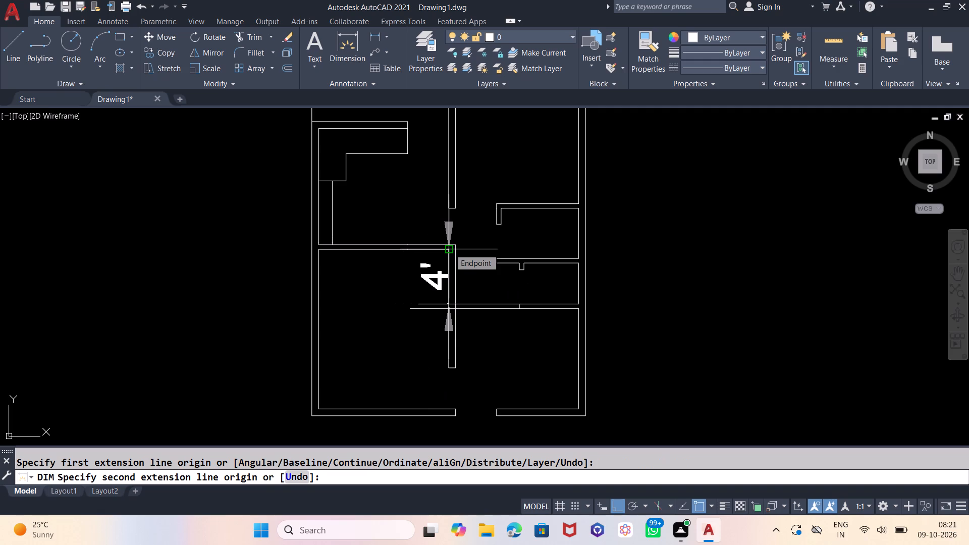
key("Escape")
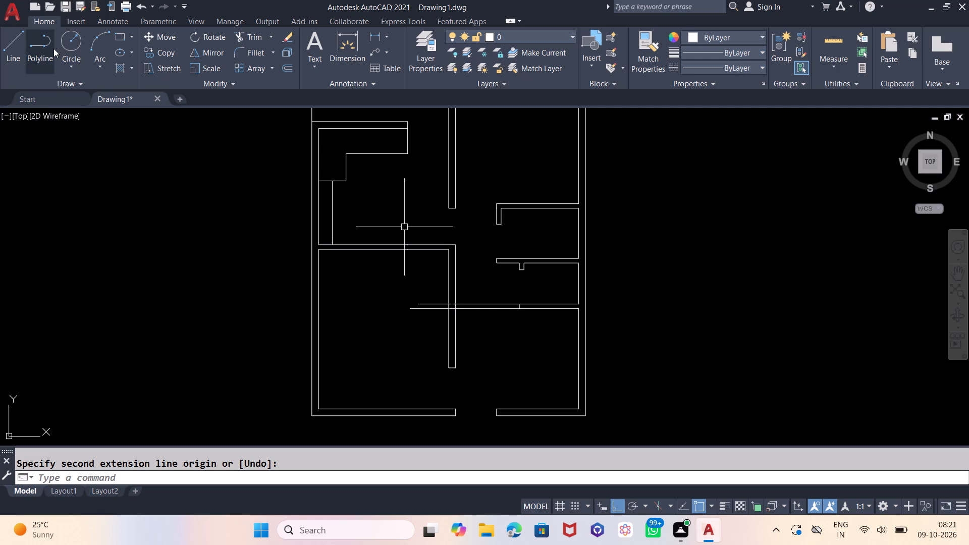
Draw a short horizontal line from the lower-left room's top inner corner rightward across and past the central partition.
left_click(21, 42)
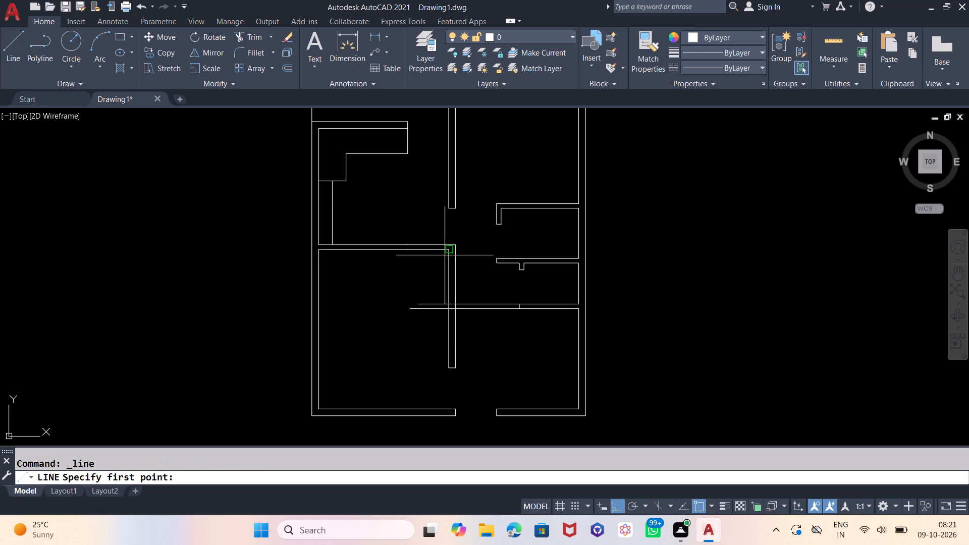
left_click(448, 249)
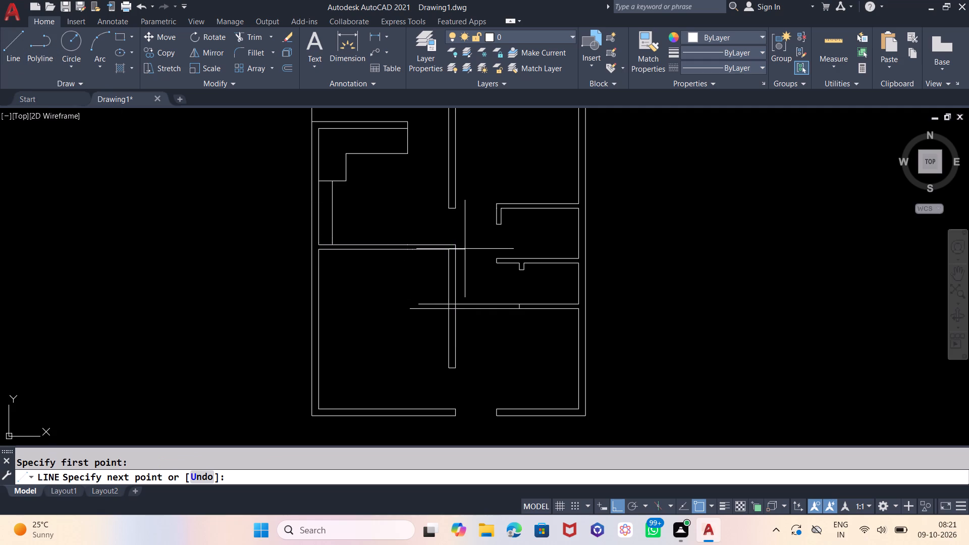
left_click(475, 257)
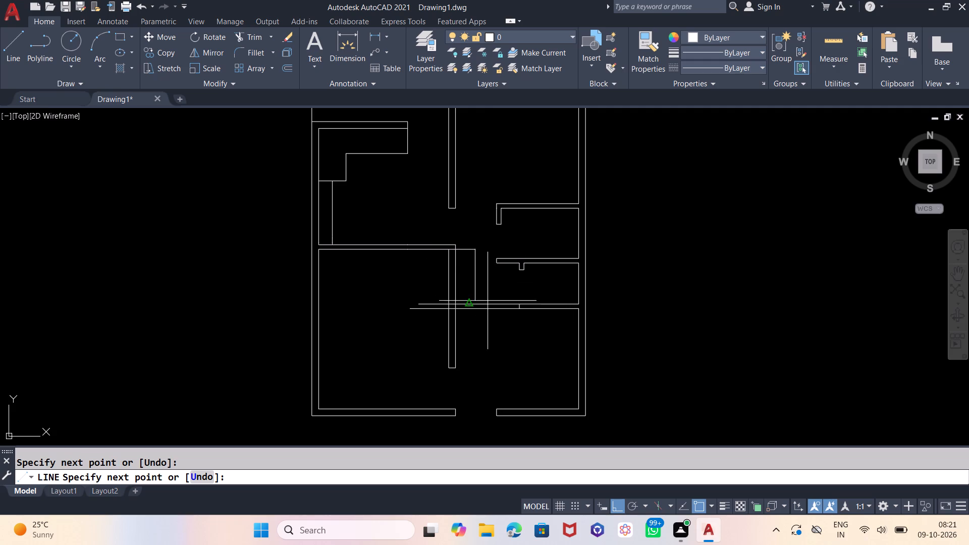
key("Escape")
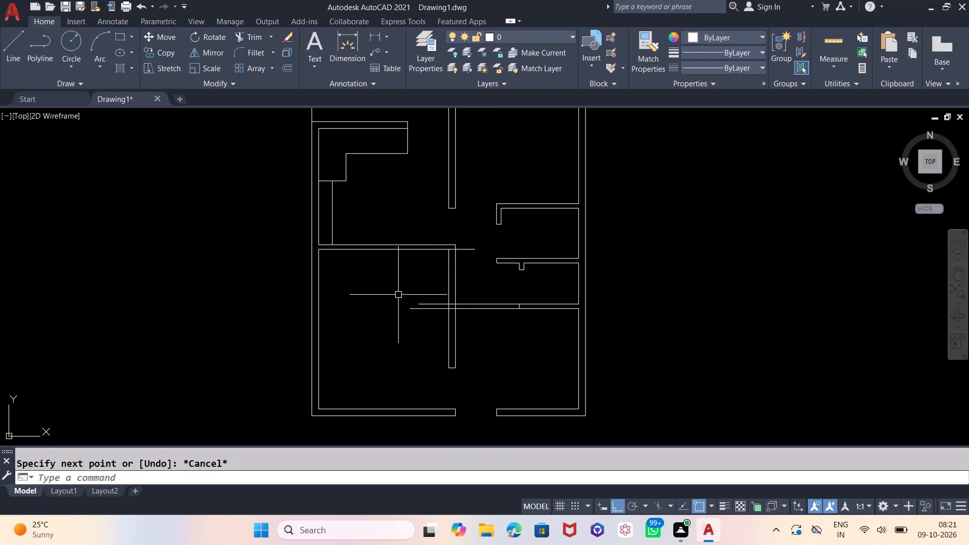
Offset the short horizontal line at the partition junction 38" downward.
key("o")
key("Return")
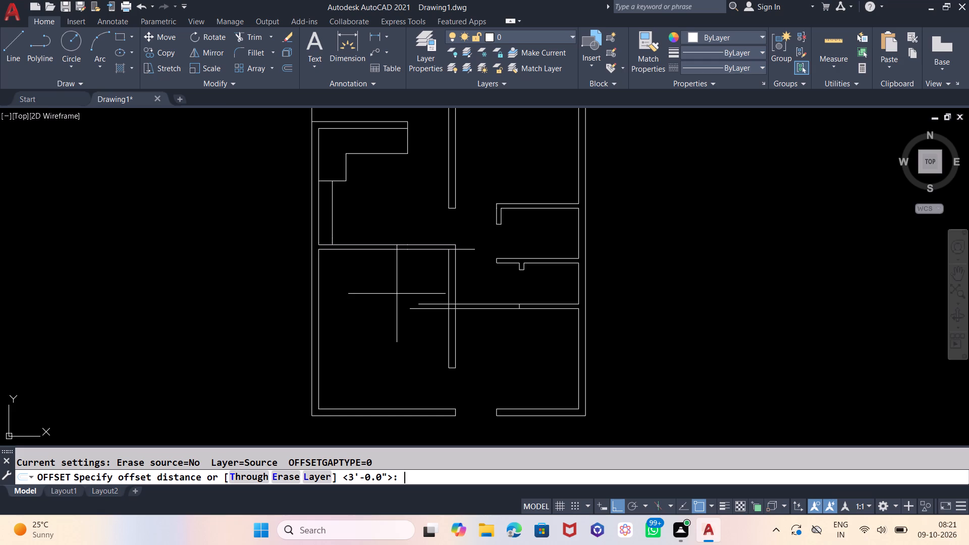
type("38")
key("Return")
left_click(462, 248)
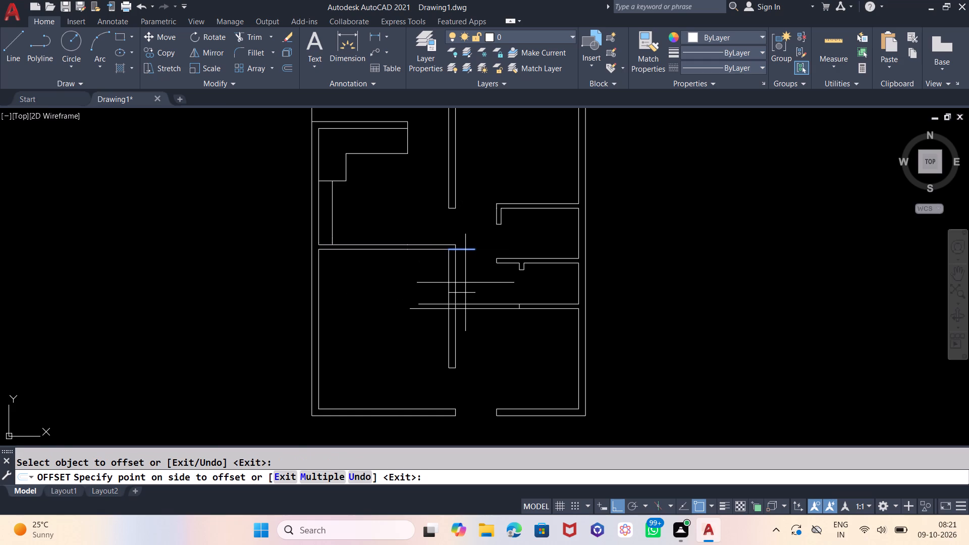
left_click(465, 283)
key("Escape")
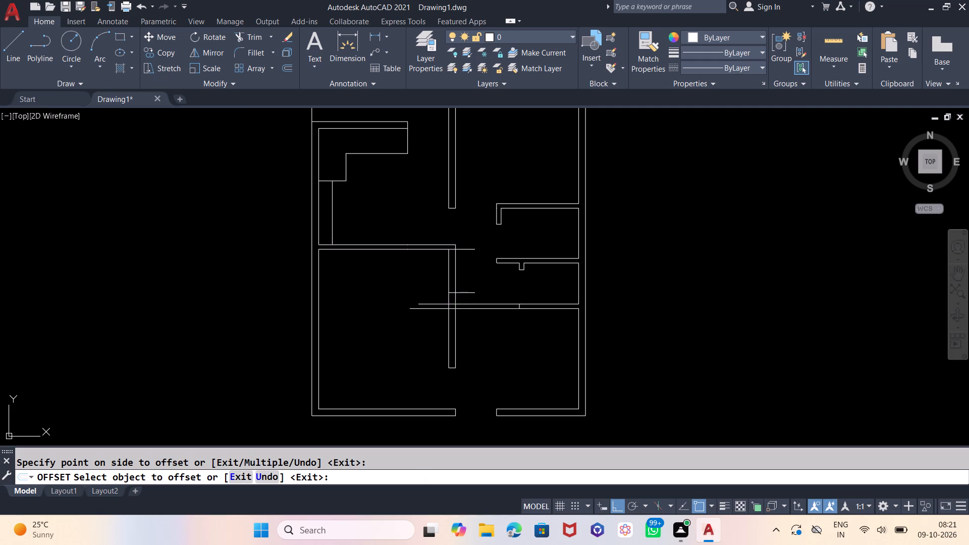
Trim both central partition faces between the two short lines and the lines' overhanging right ends to form a 38" opening.
type("TR")
key("Return")
key("Return")
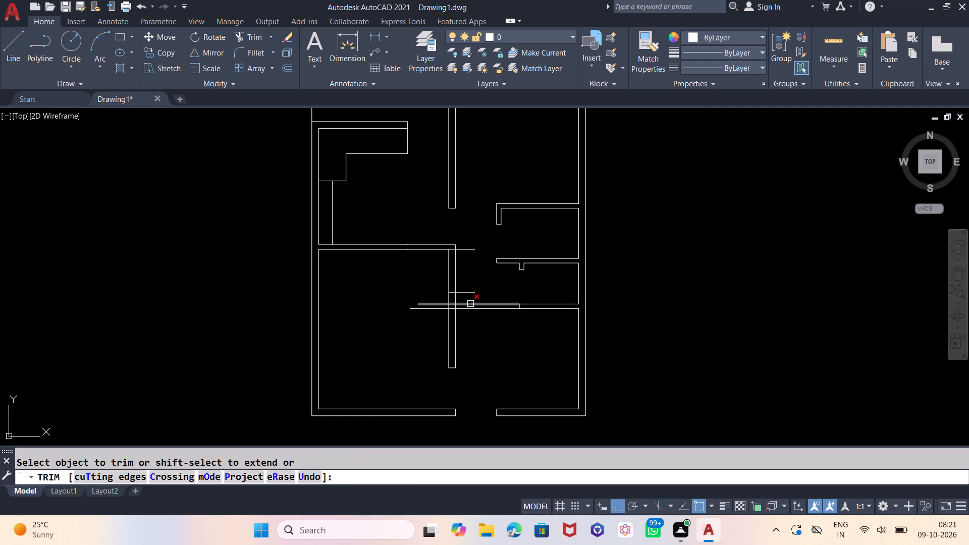
left_click(460, 267)
left_click(430, 268)
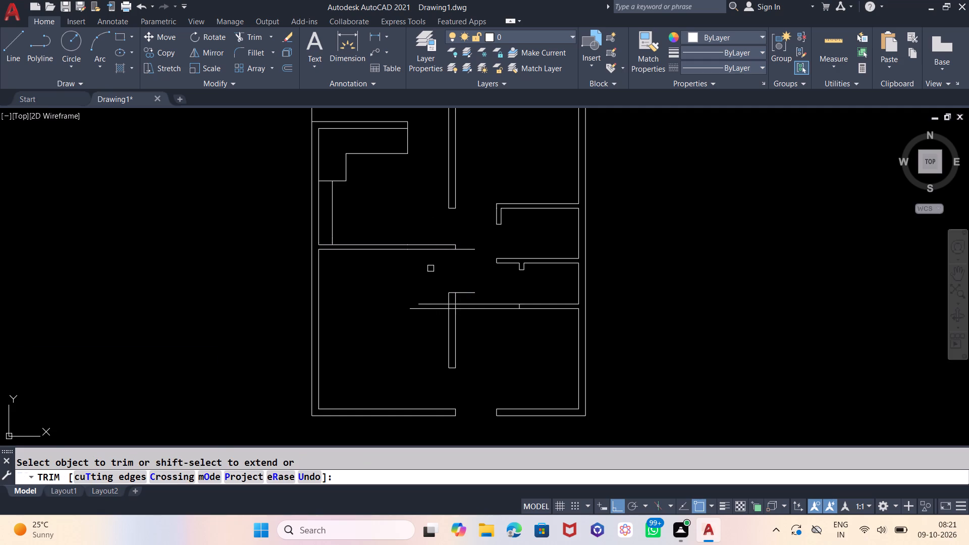
left_click(465, 249)
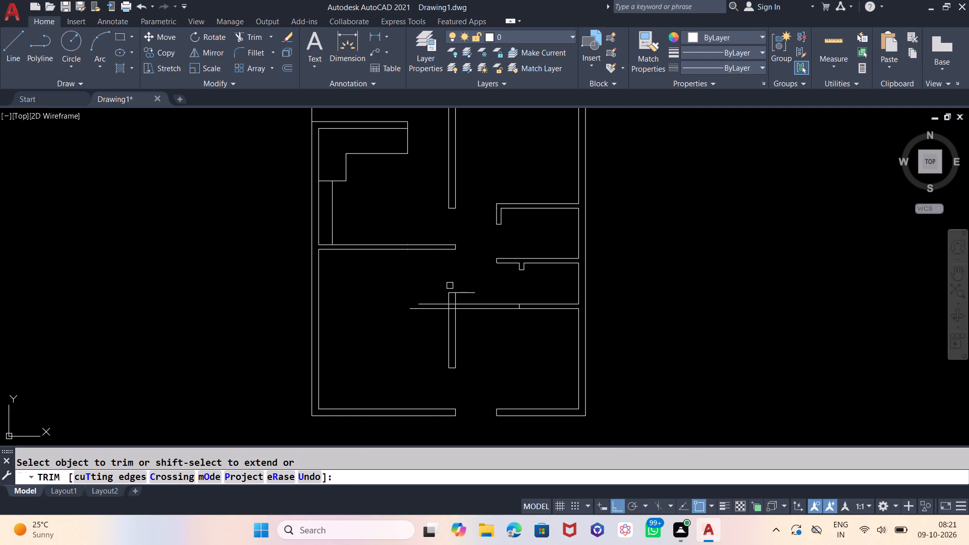
left_click(463, 295)
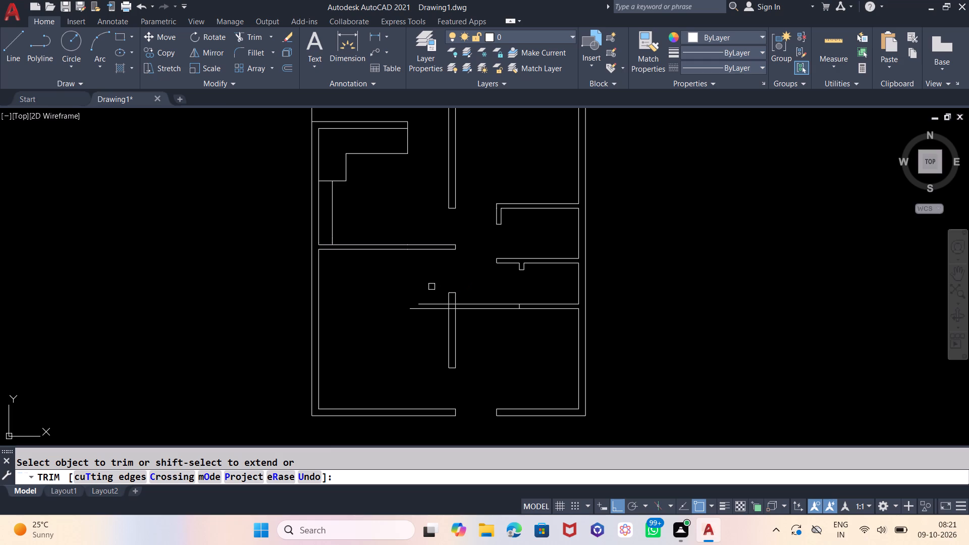
Trim the extended partition lines left of and inside the central partition, the face between them, and the old end cap to join the walls.
left_click(431, 288)
left_click(430, 322)
scroll(452, 307, "up", 3)
left_click(446, 294)
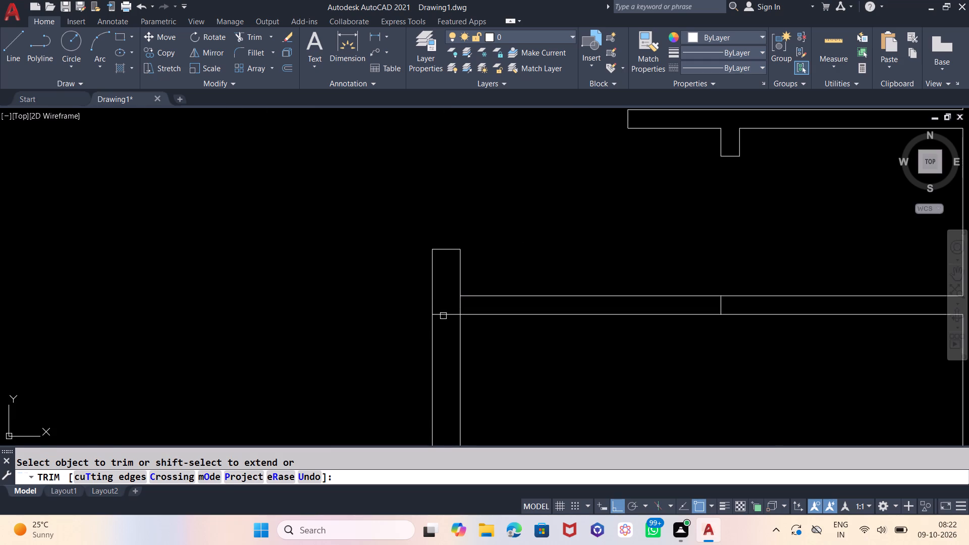
left_click(443, 316)
left_click(462, 306)
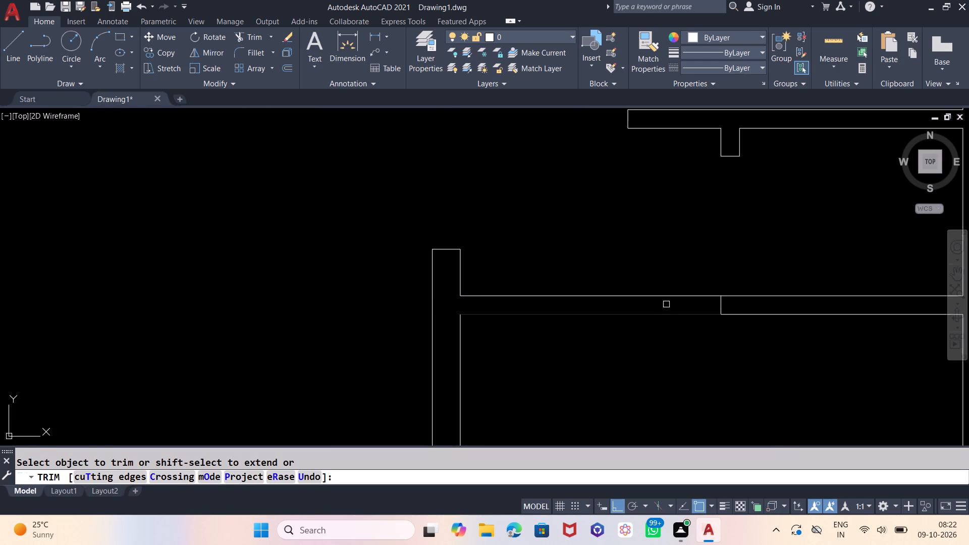
left_click(722, 304)
scroll(480, 256, "down", 1)
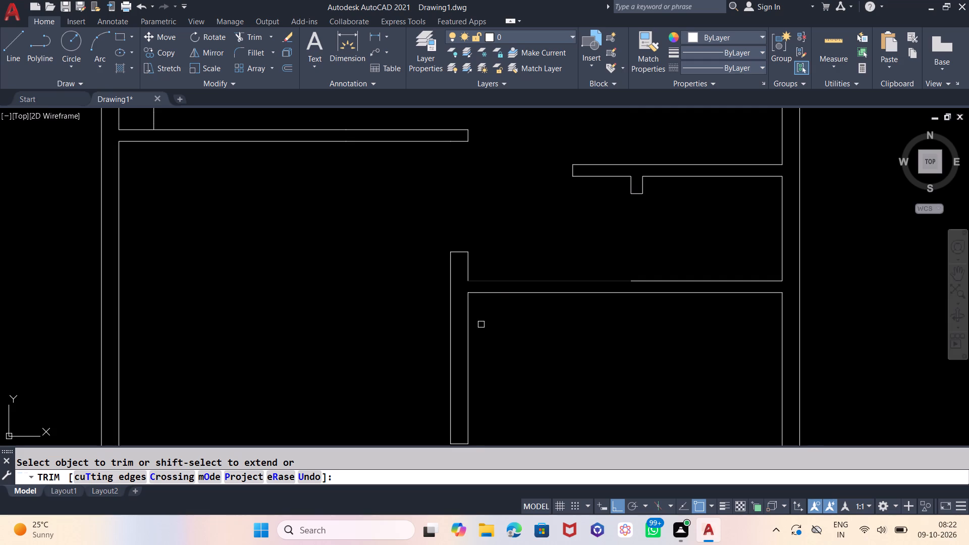
scroll(548, 320, "down", 1)
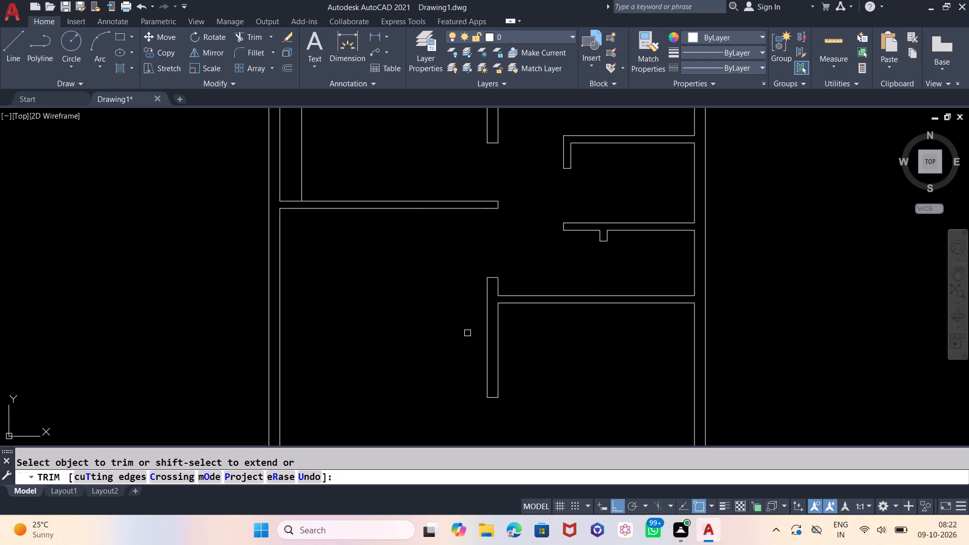
scroll(357, 209, "down", 1)
scroll(340, 262, "down", 1)
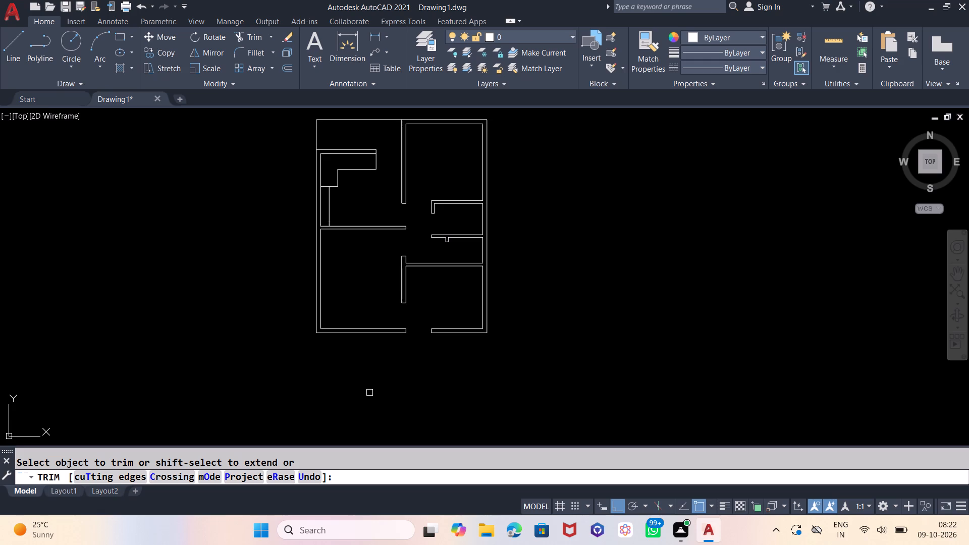
key("Escape")
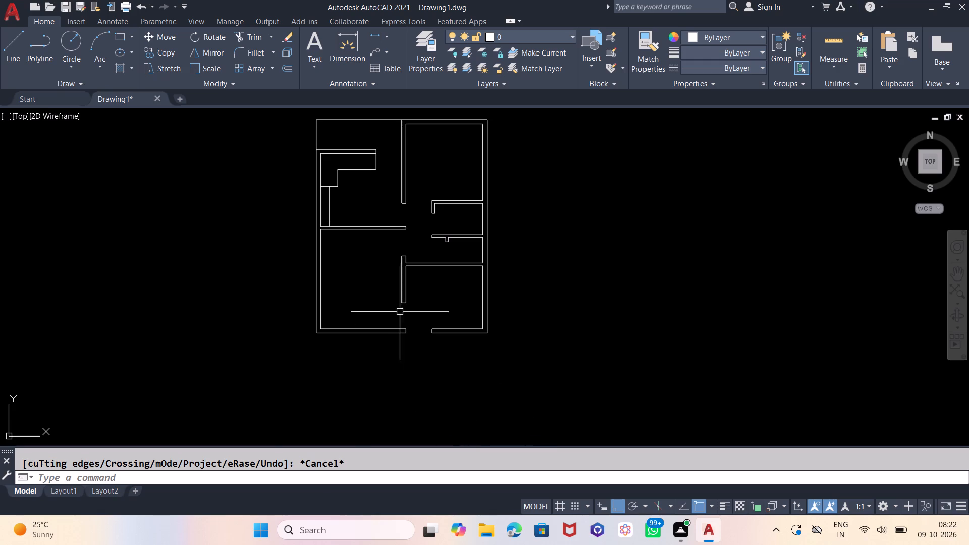
Draw a vertical line about 8'-3" long from the bottom opening's right jamb inner corner up past the lowest right-side partition.
scroll(395, 298, "up", 1)
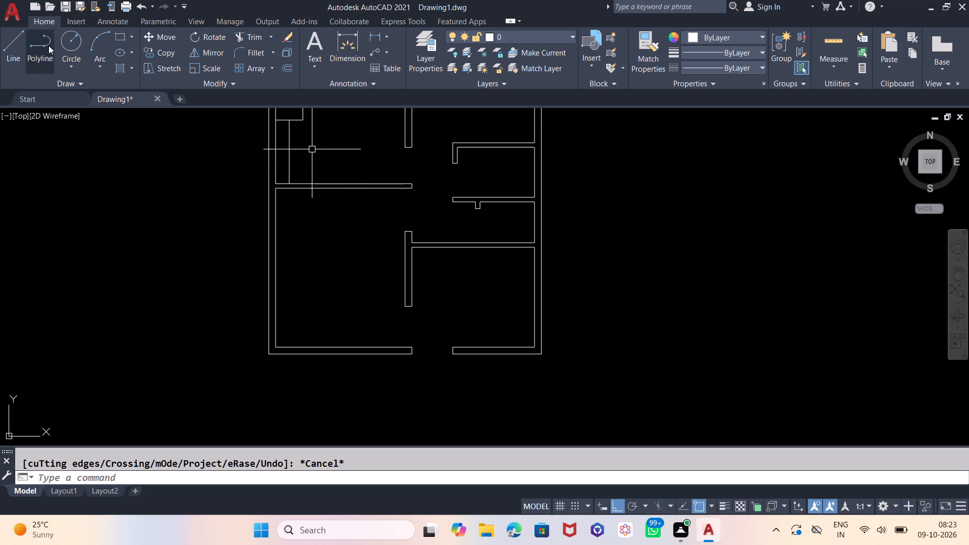
left_click(12, 41)
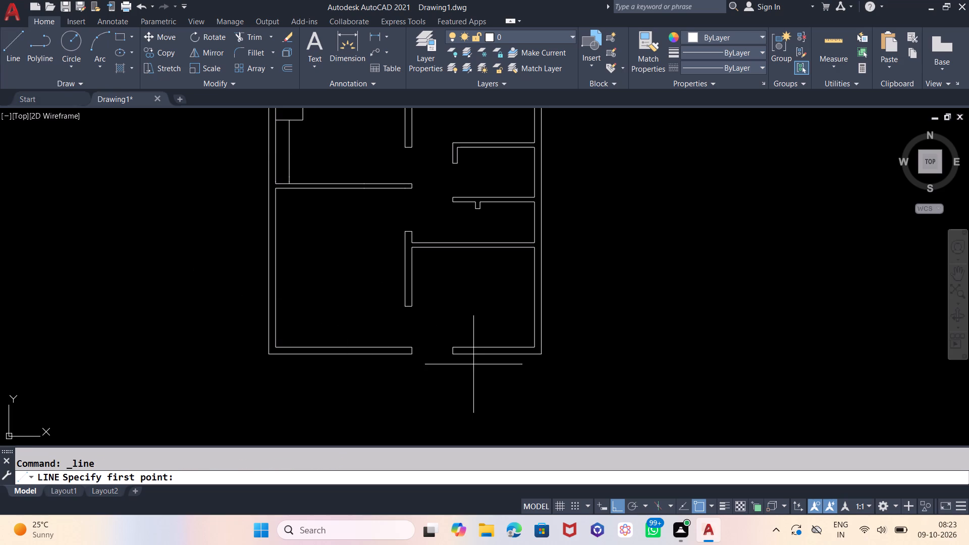
left_click(455, 346)
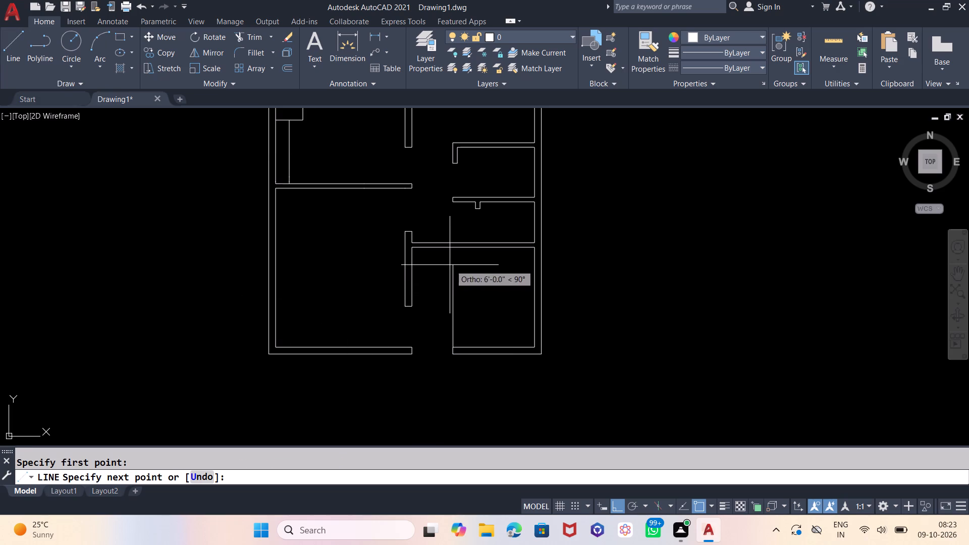
left_click(453, 235)
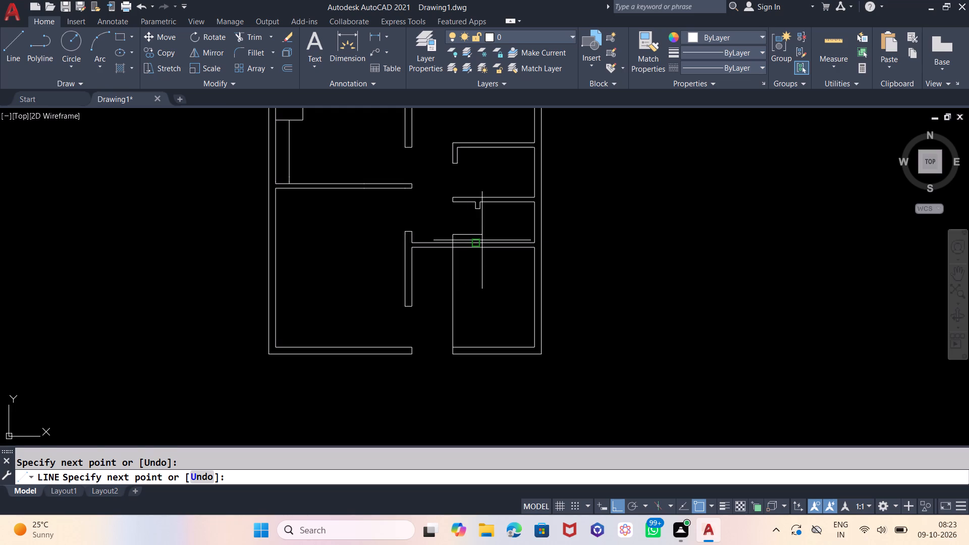
key("Escape")
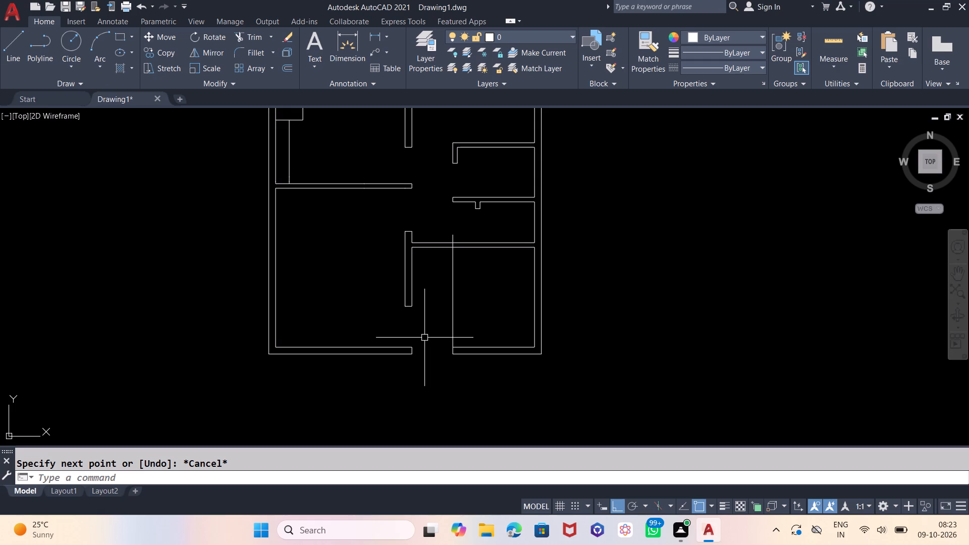
Trim the vertical line's overhang above the lowest right-side partition and the piece between that partition's two faces.
type("TR")
key("Return")
key("Return")
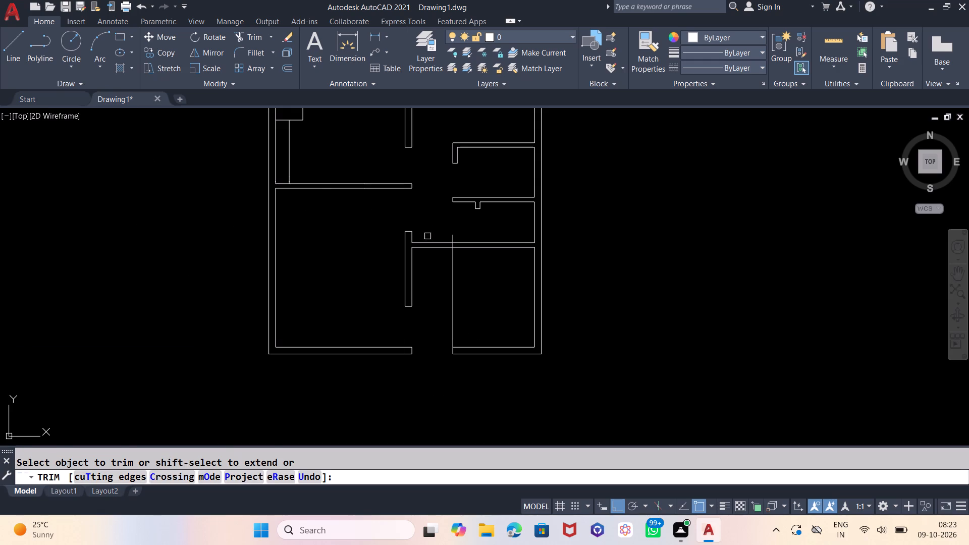
left_click(456, 236)
left_click(452, 236)
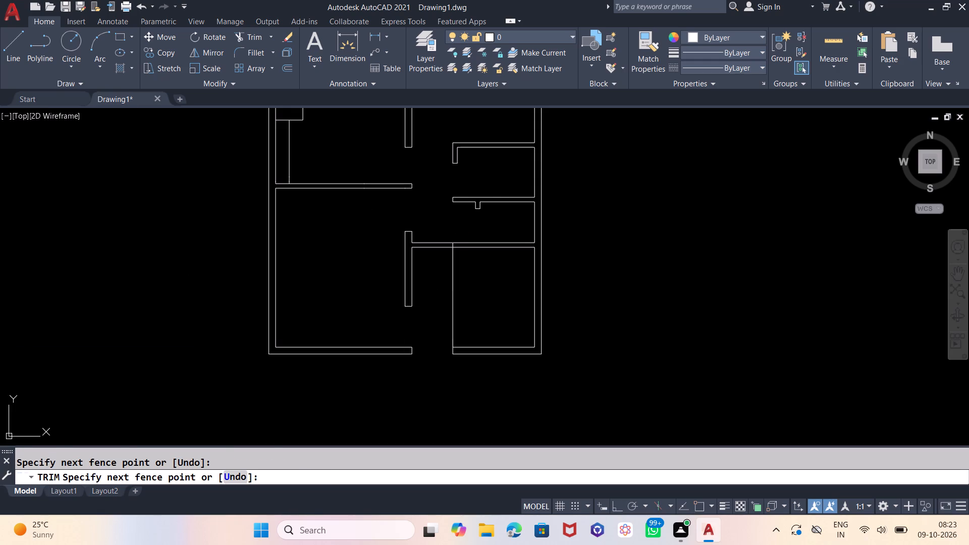
scroll(453, 243, "up", 2)
left_click(451, 249)
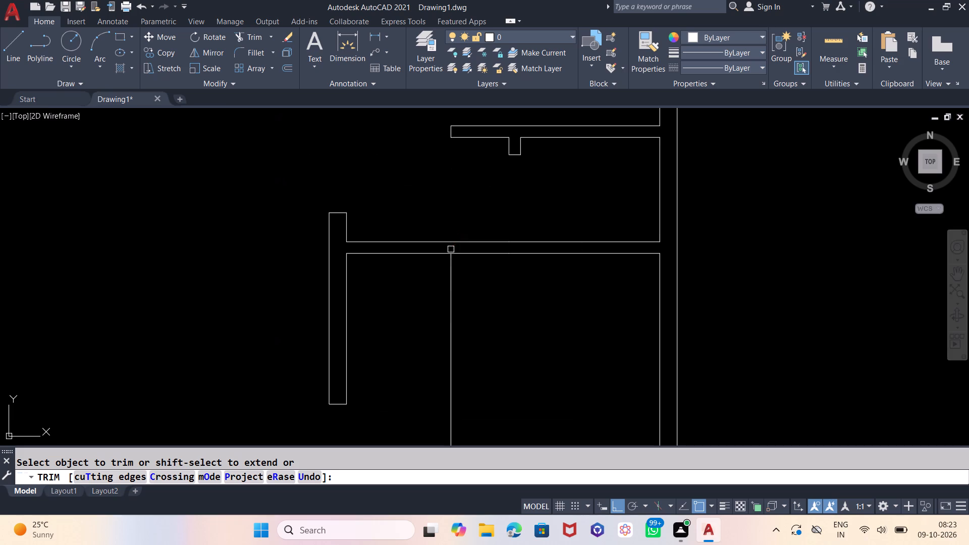
scroll(443, 230, "down", 1)
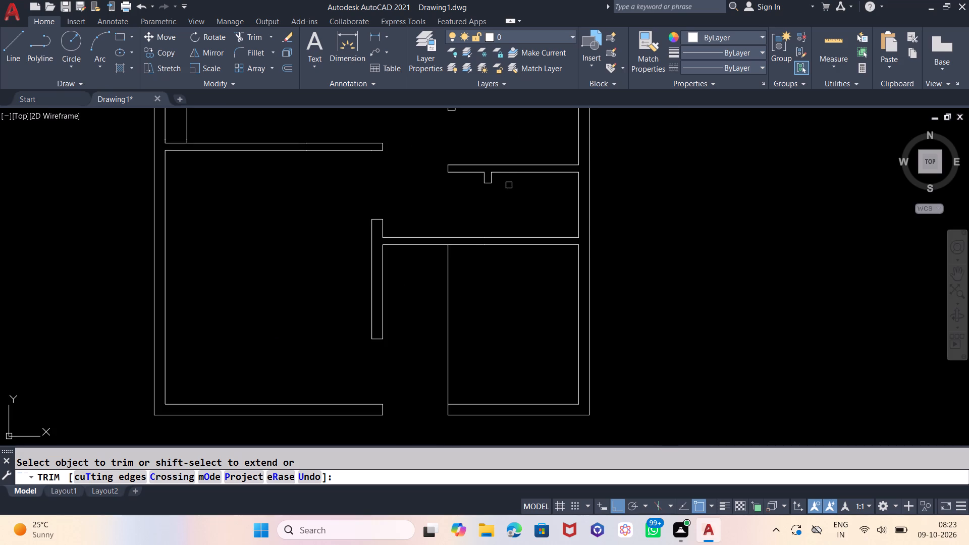
key("Escape")
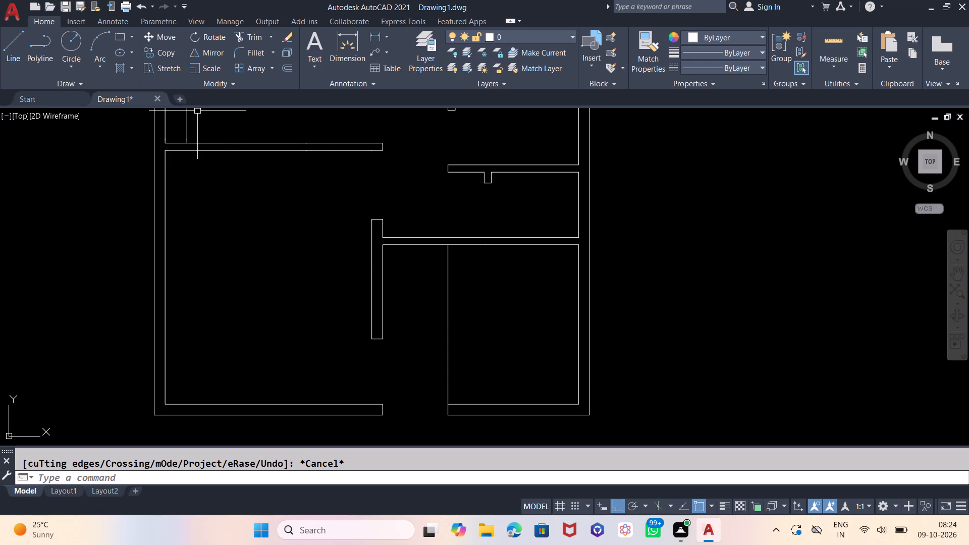
Draw a short horizontal line into the lower-right room from the midpoint of its vertical left boundary line.
left_click(8, 39)
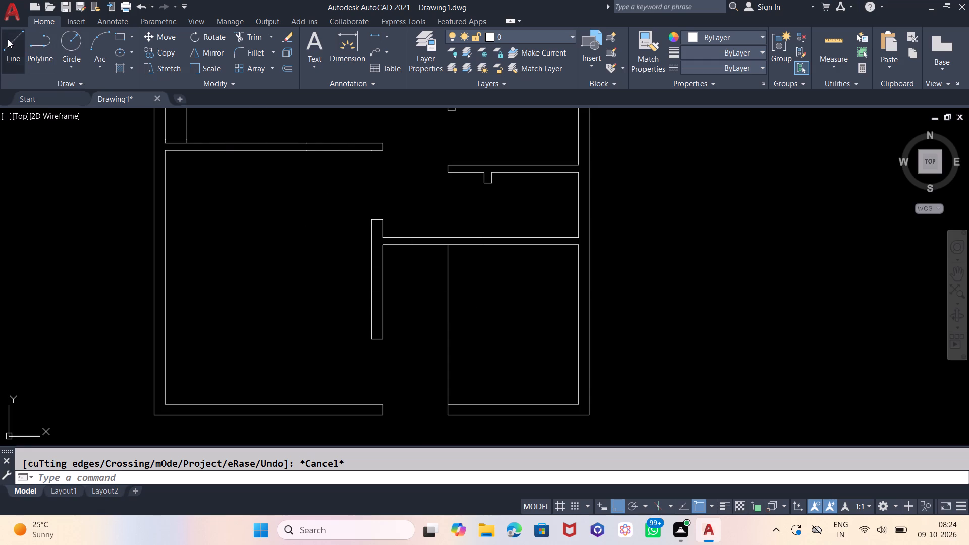
left_click(446, 325)
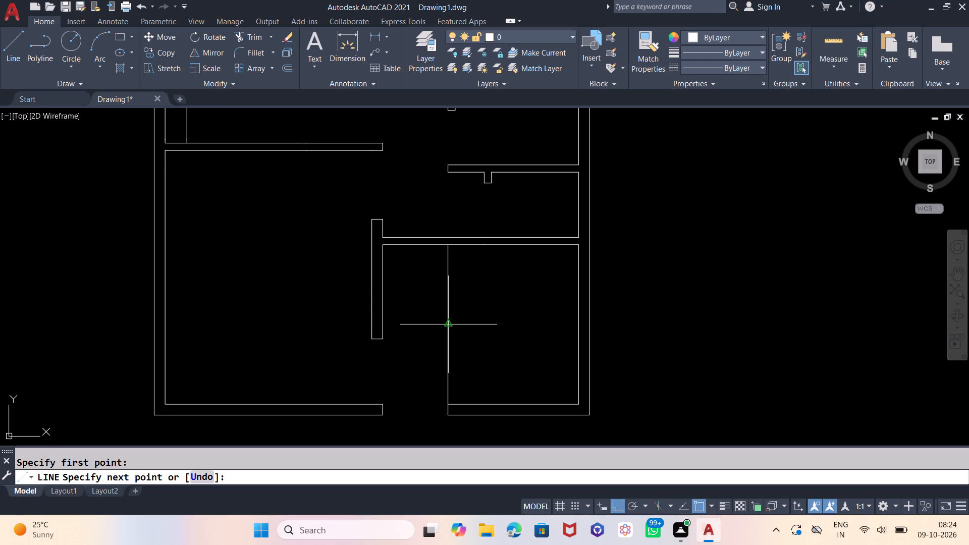
left_click(468, 325)
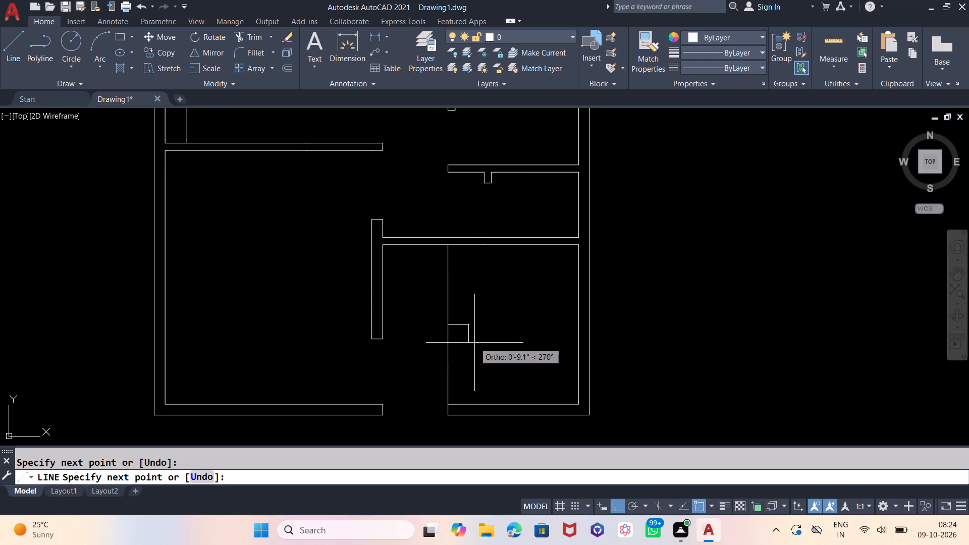
key("Escape")
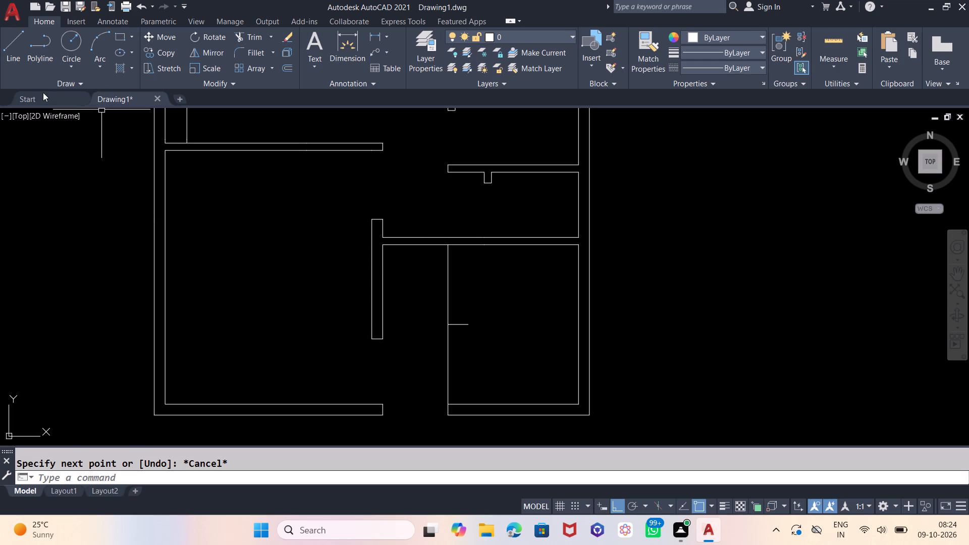
Offset the short horizontal line 6" upward and 6" downward.
key("o")
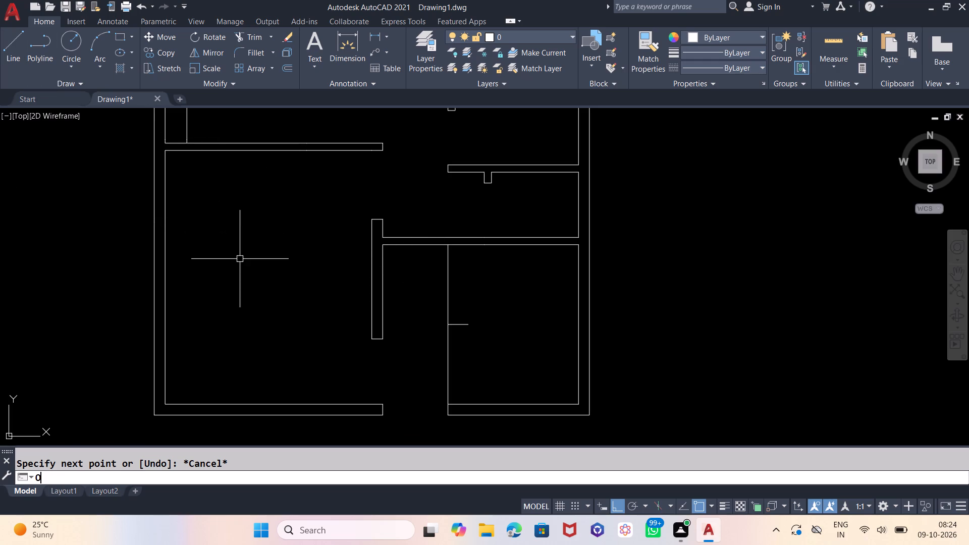
key("Return")
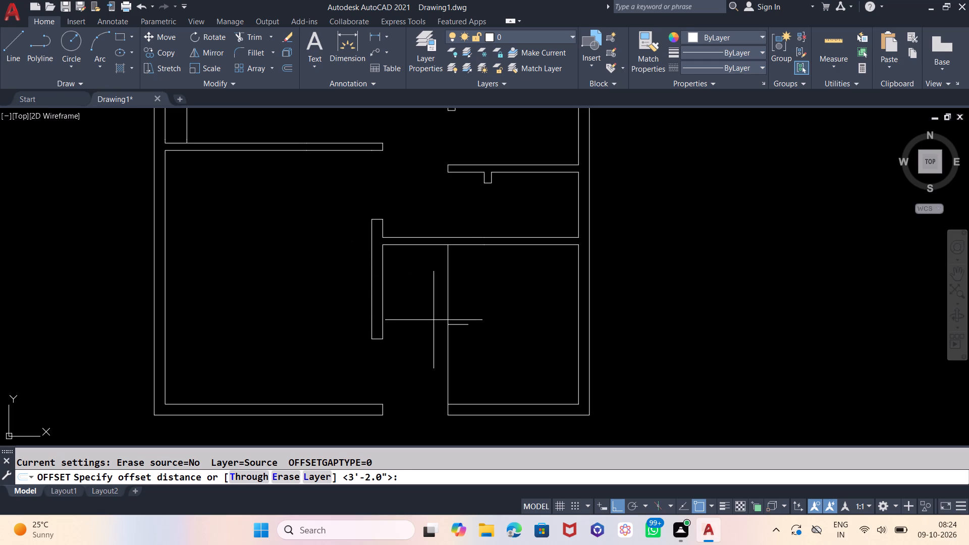
key("6")
key("Return")
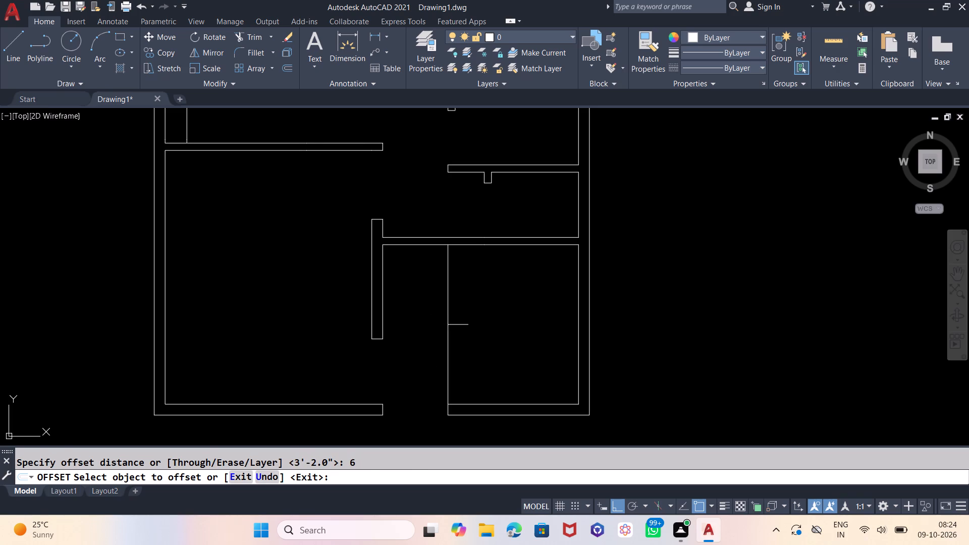
left_click(456, 323)
left_click(461, 289)
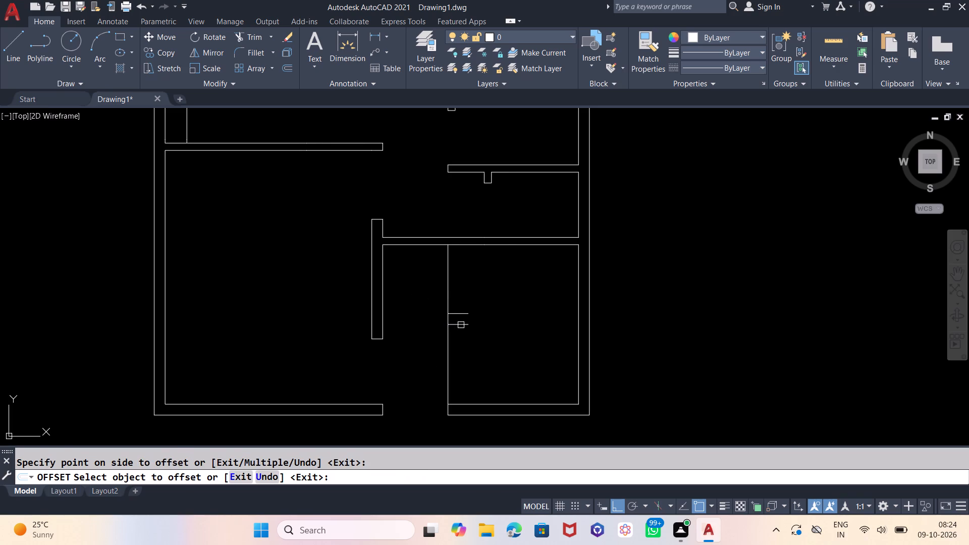
left_click(461, 325)
left_click(466, 355)
key("Escape")
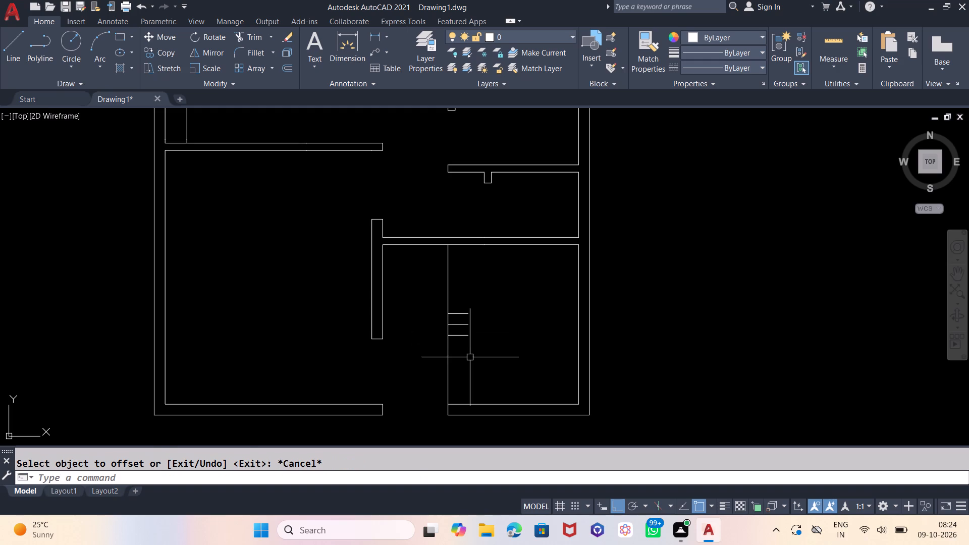
Draw lines about 2'-9" right from the upper short line's end, down, and back to the lower short line's end, forming a rectangle.
key("l")
key("Return")
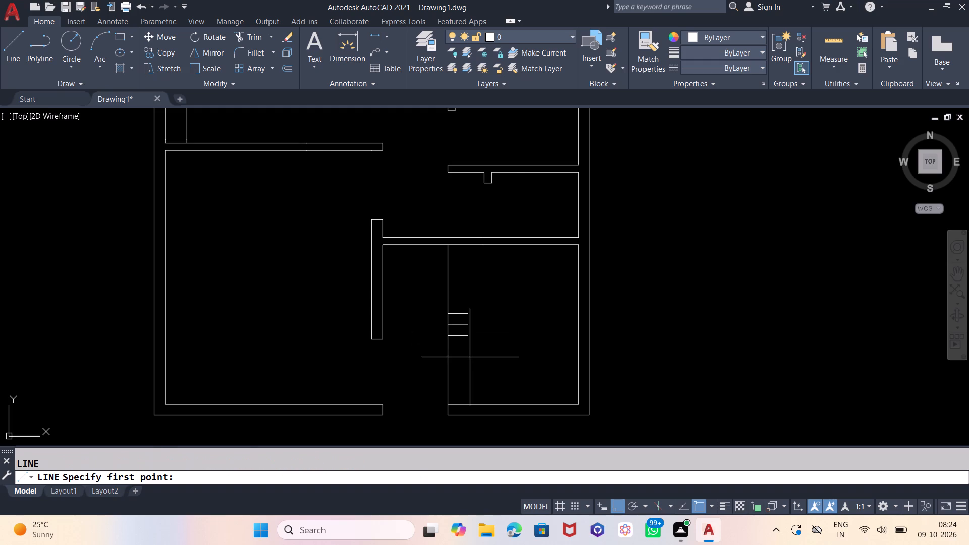
left_click(470, 316)
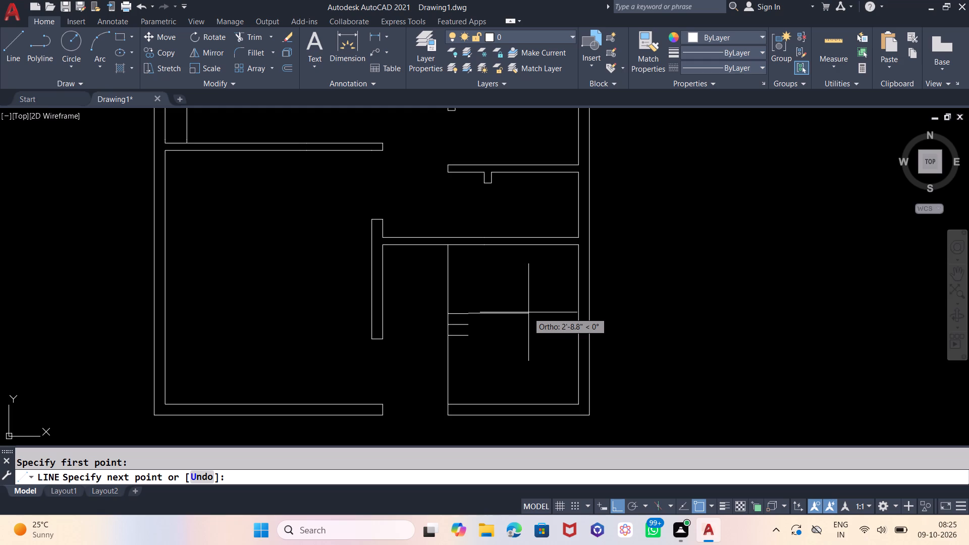
left_click(528, 312)
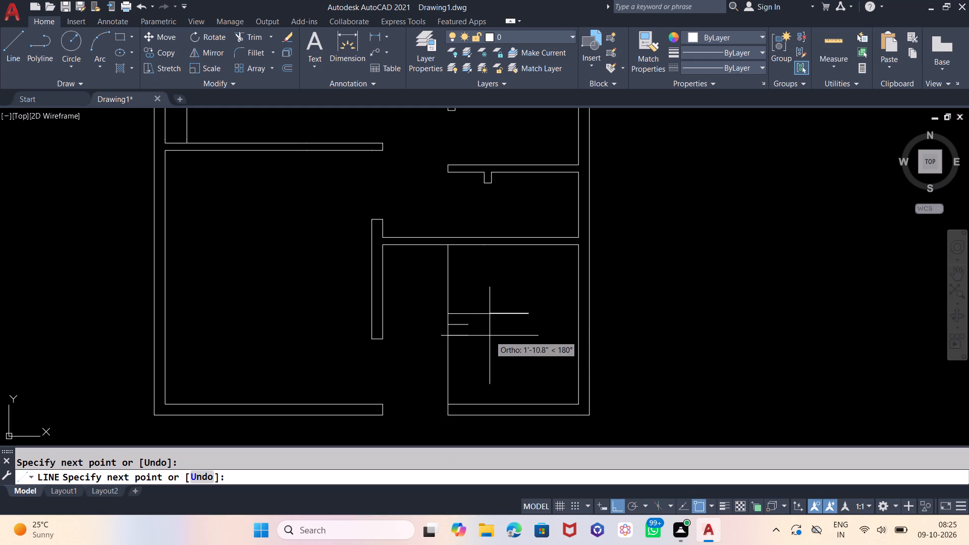
left_click(527, 336)
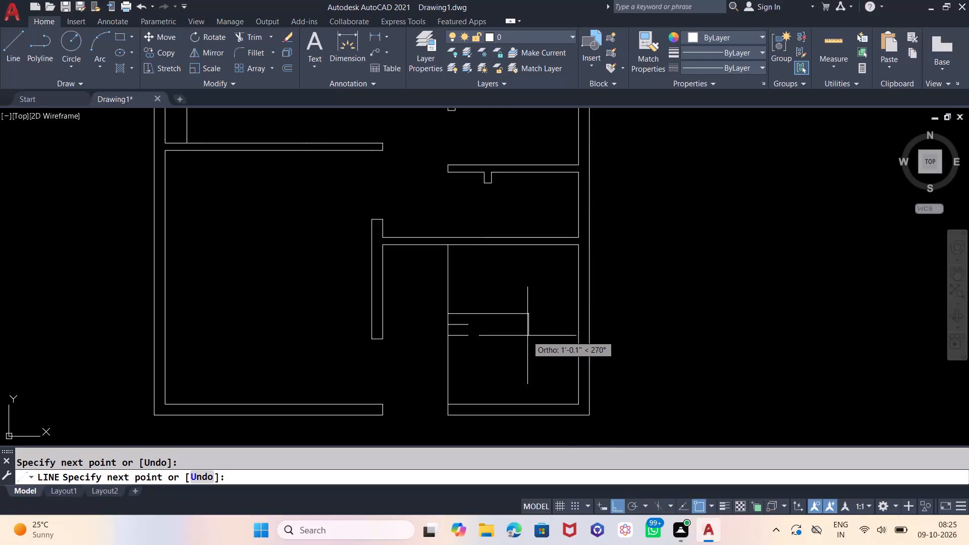
left_click(469, 338)
key("Escape")
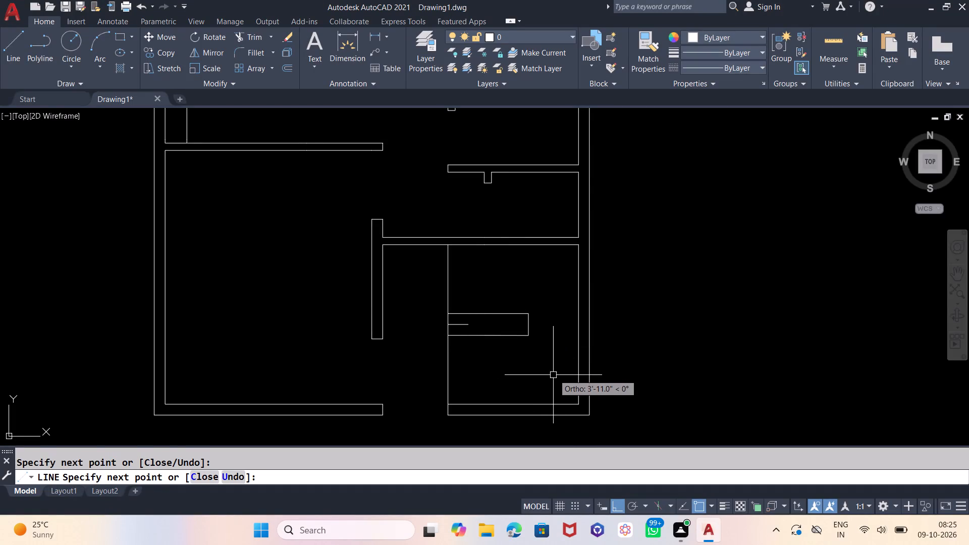
Trim away the short middle line inside the rectangle in the lower-right room.
key("t")
key("r")
key("Return")
key("Return")
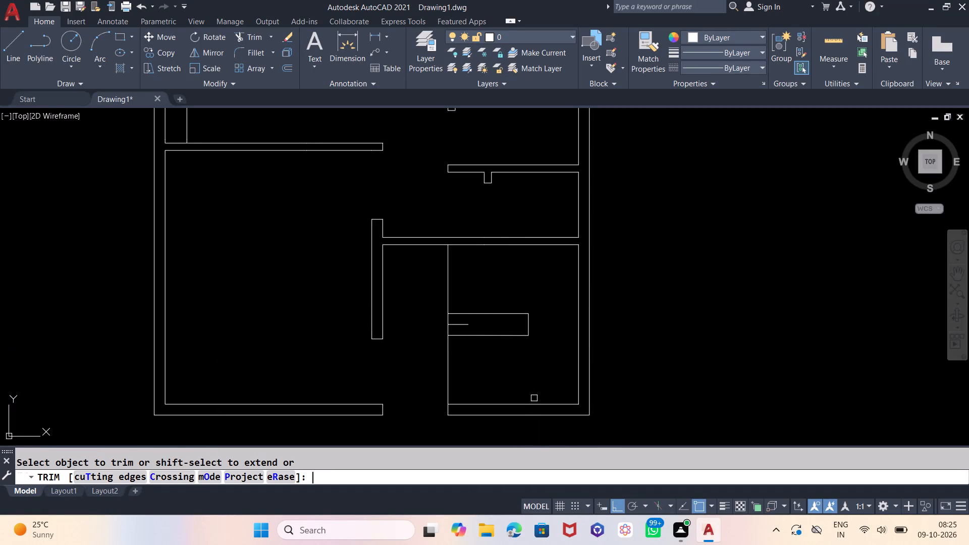
left_click(457, 326)
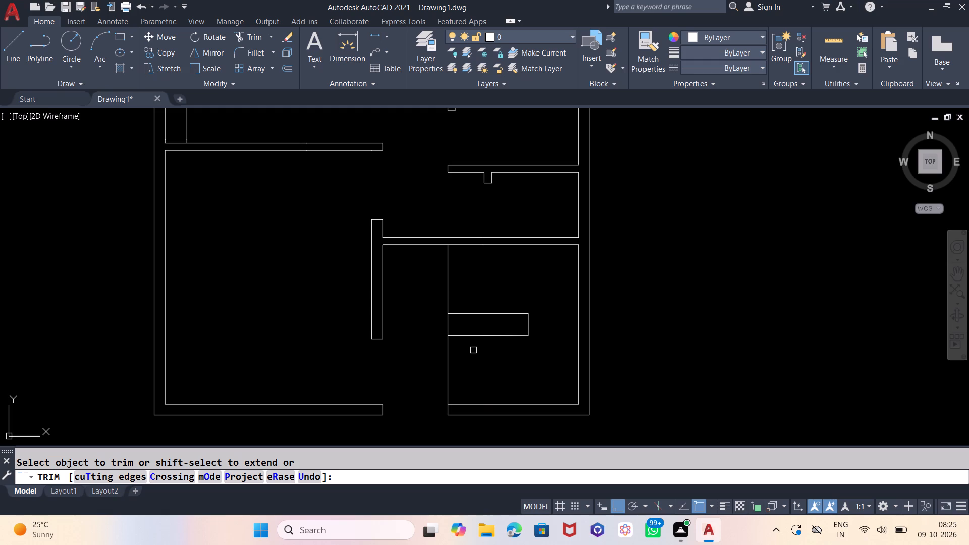
key("Escape")
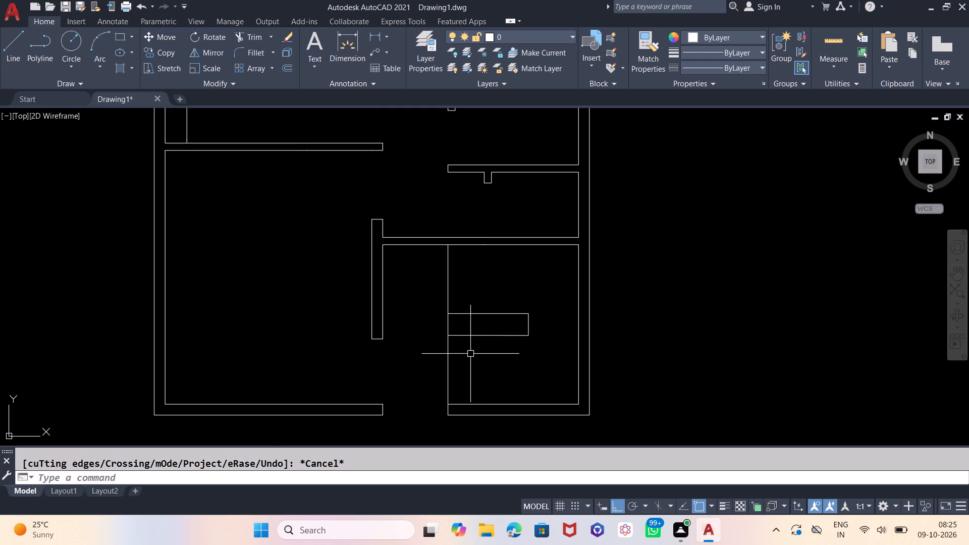
Offset both segments of the rectangle's top edge 3" upward and both segments of its bottom edge 3" downward.
key("o")
key("Return")
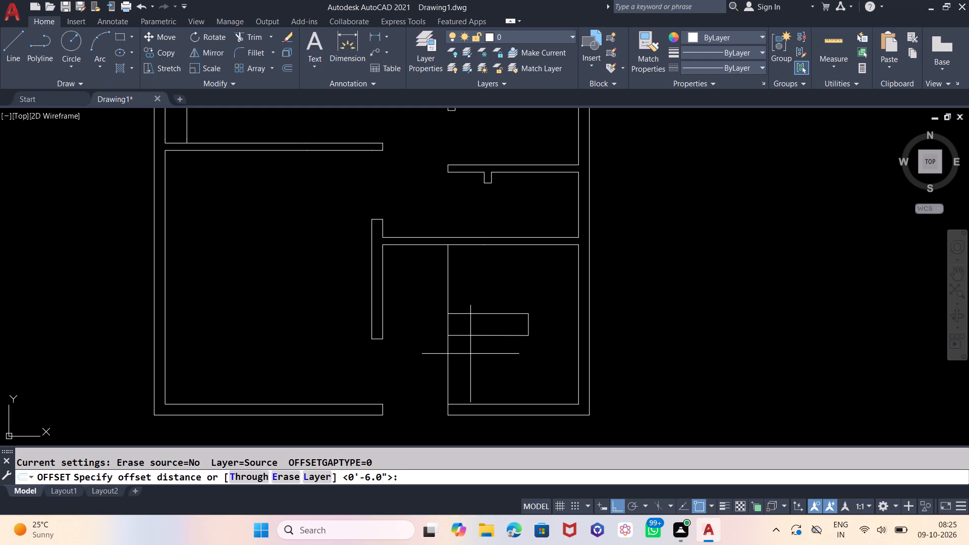
key("3")
key("Return")
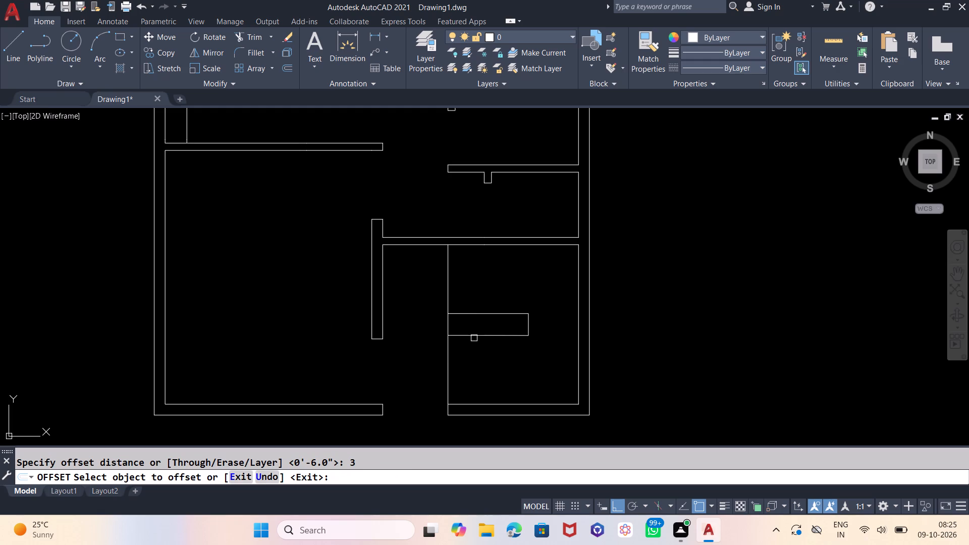
left_click(474, 336)
left_click(476, 361)
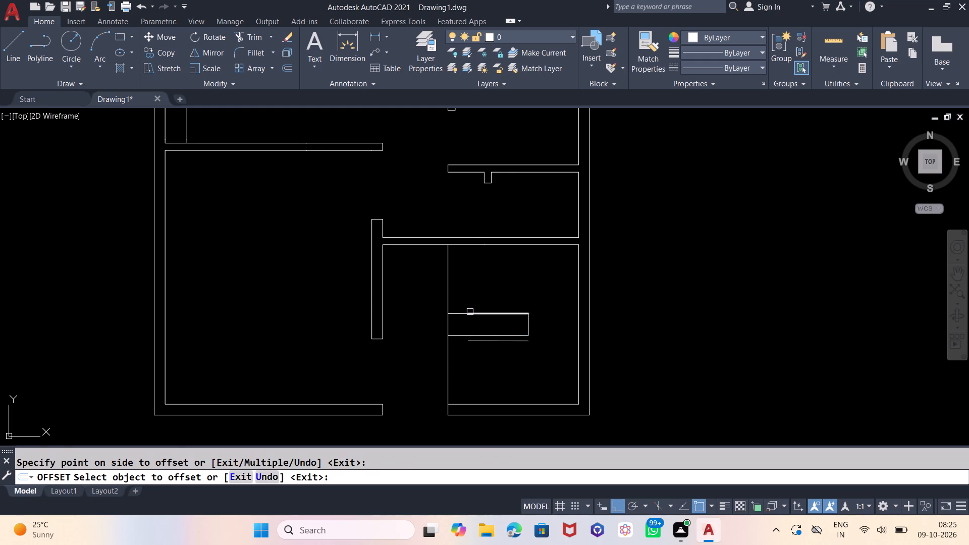
left_click(470, 312)
left_click(470, 293)
left_click(459, 313)
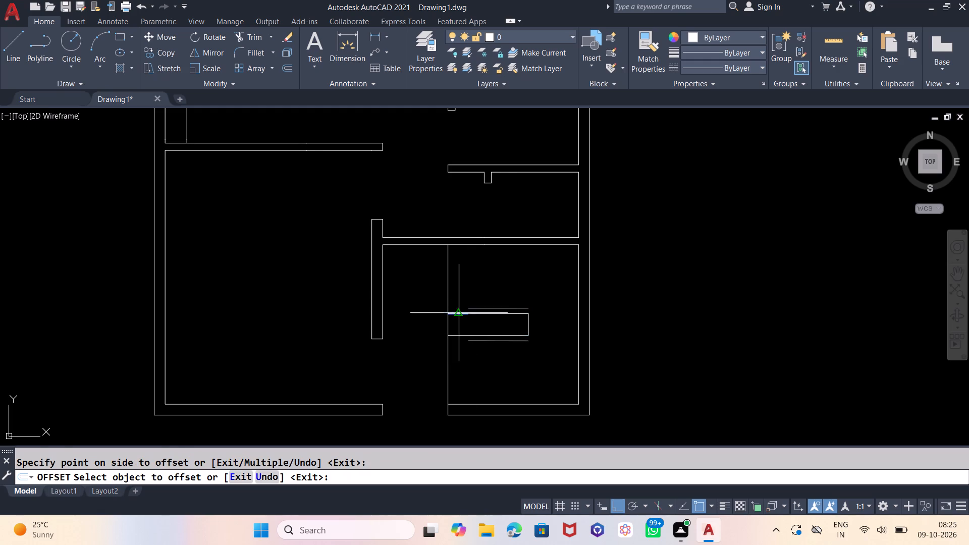
left_click(459, 302)
left_click(460, 334)
left_click(457, 353)
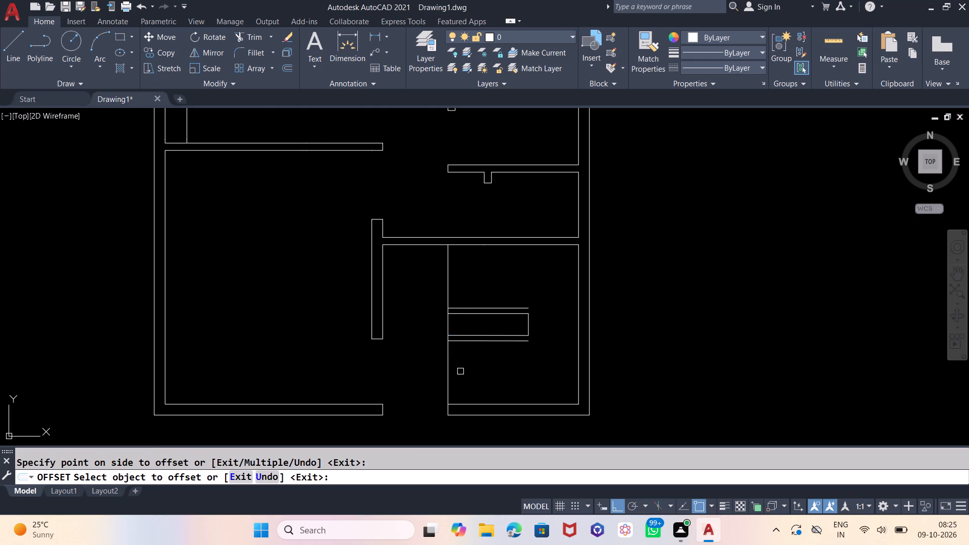
key("Escape")
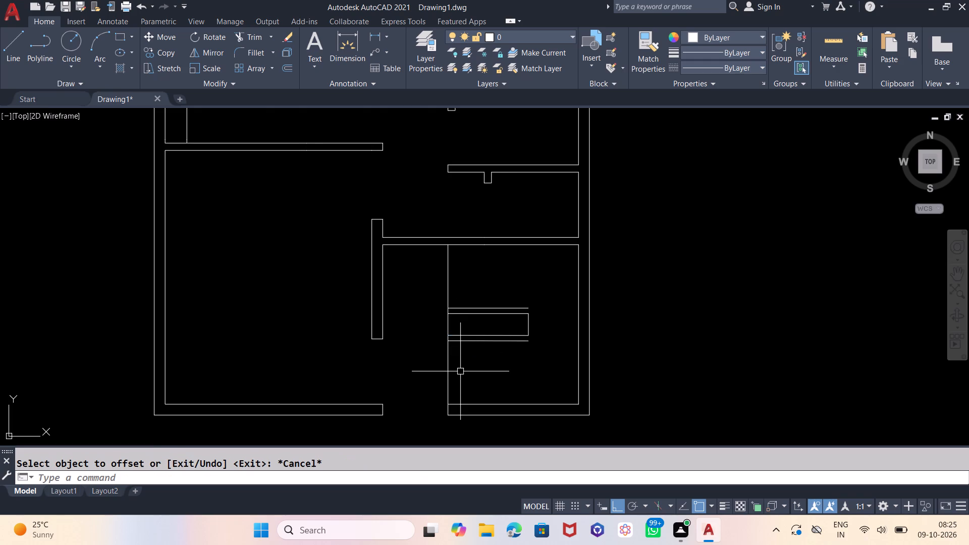
Draw a vertical line joining the right ends of the outer offset lines above and below the rectangle.
key("l")
key("Return")
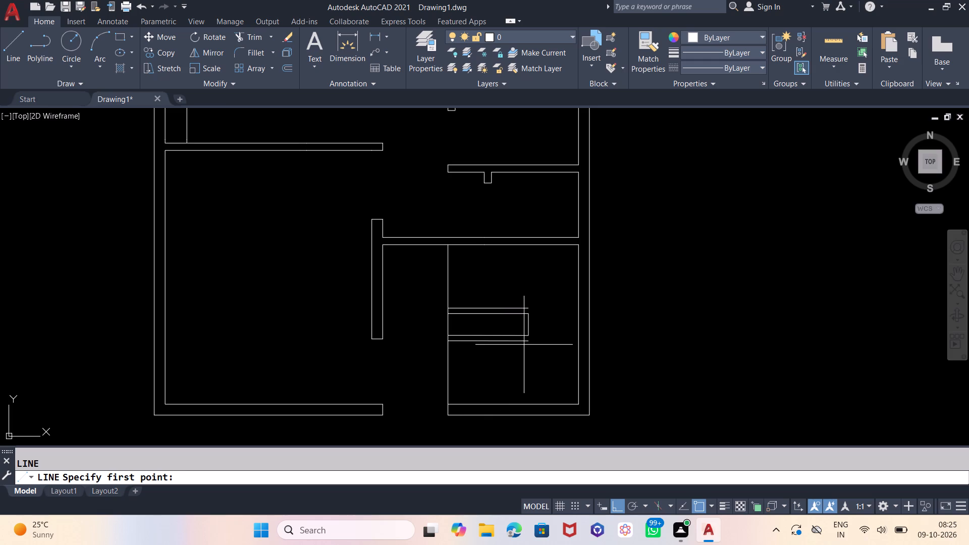
left_click(526, 341)
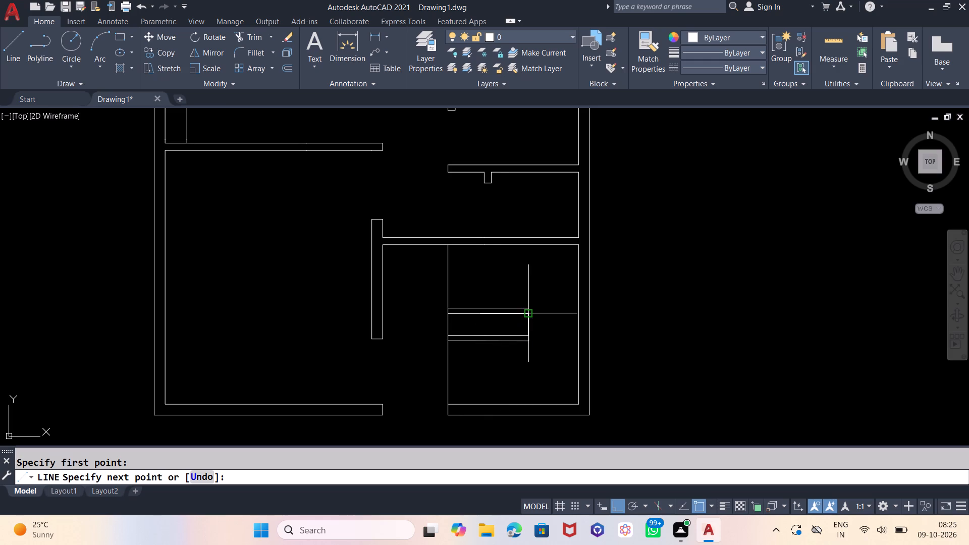
left_click(528, 307)
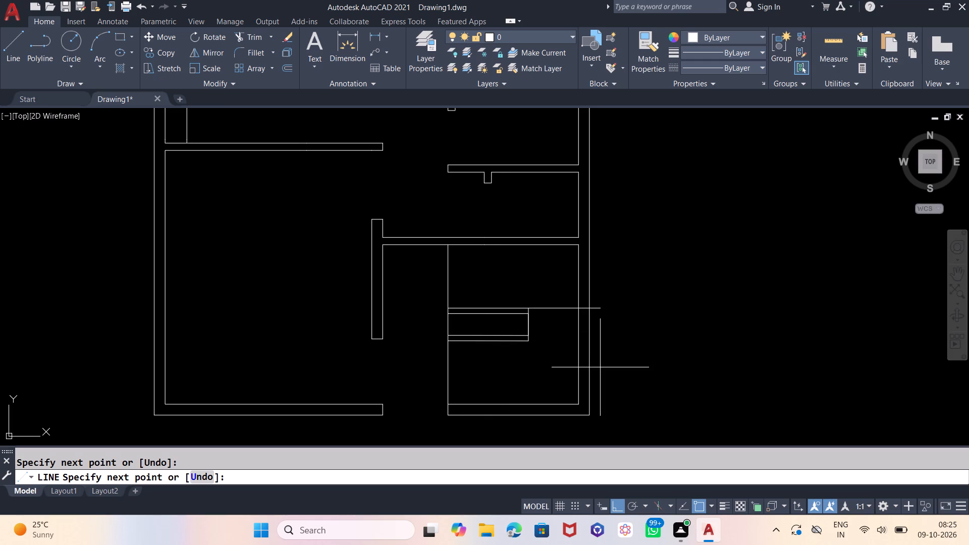
key("Escape")
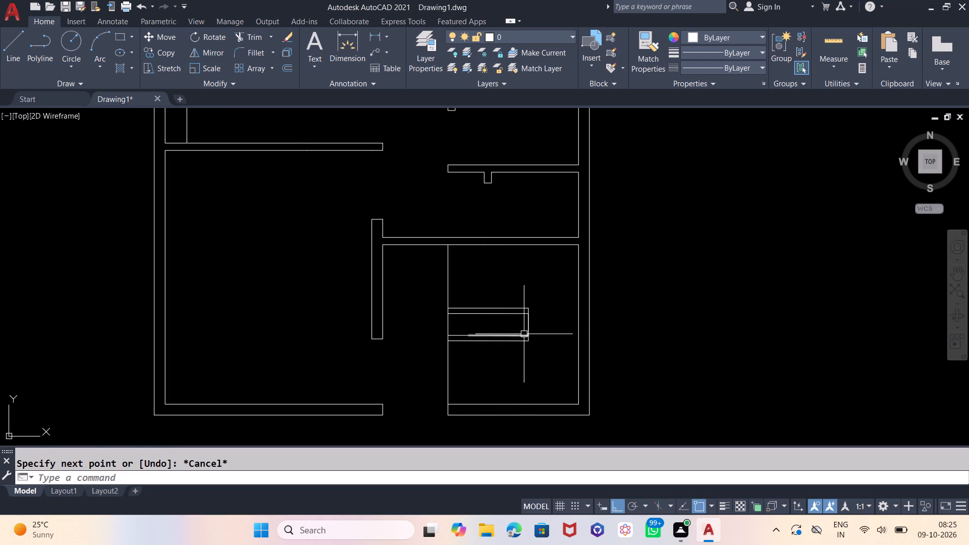
Erase the inner top and bottom edge segments of the rectangle in the lower-right room and both overlapping vertical lines at its right end.
left_click(516, 337)
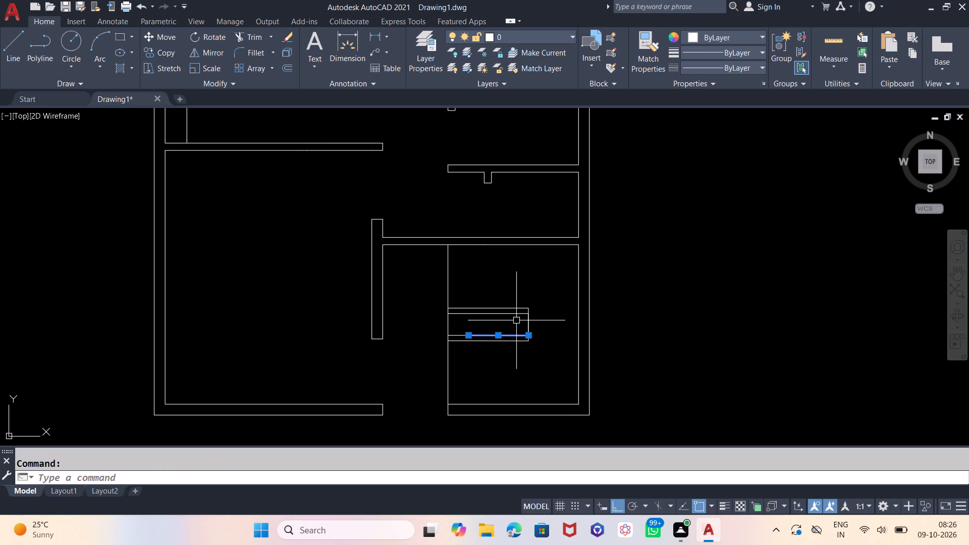
left_click(516, 314)
key("Delete")
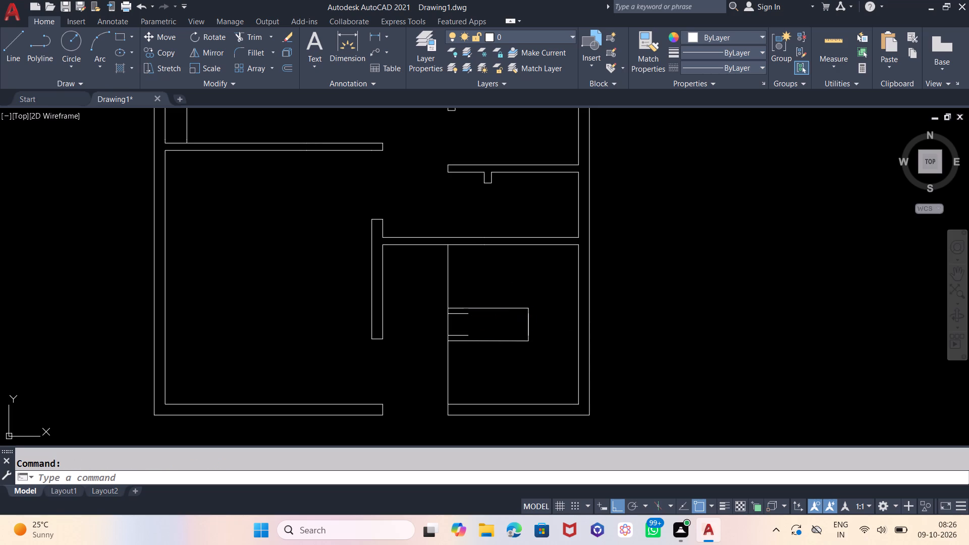
left_click(464, 313)
key("Delete")
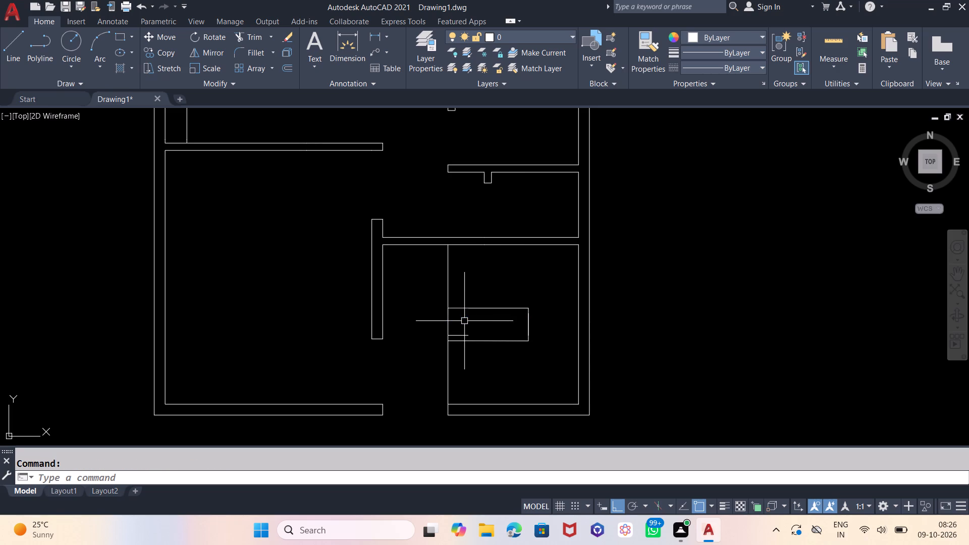
left_click(464, 334)
key("Delete")
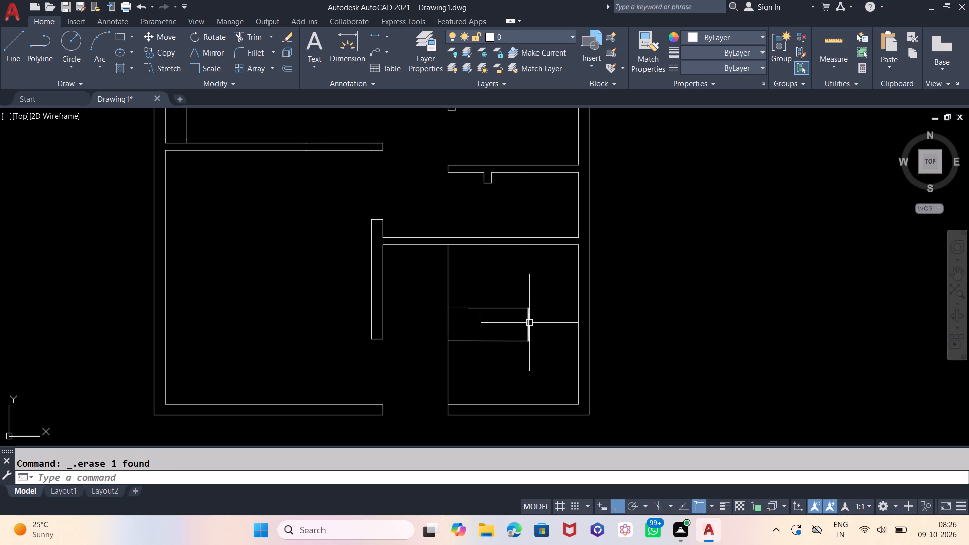
left_click(529, 323)
key("Delete")
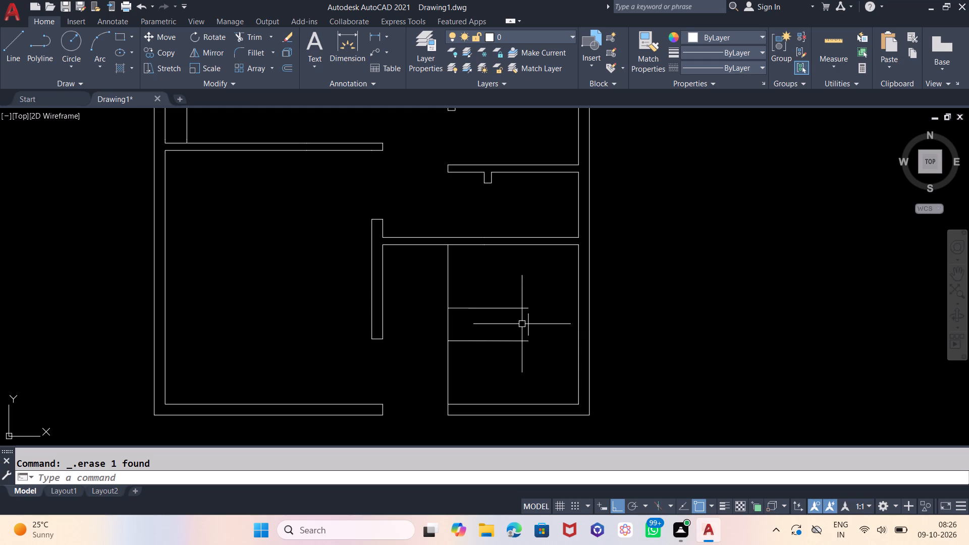
left_click(528, 323)
key("Delete")
Draw a vertical line joining the right ends of the two remaining horizontal edges to close the rectangle.
key("l")
key("Return")
left_click(527, 307)
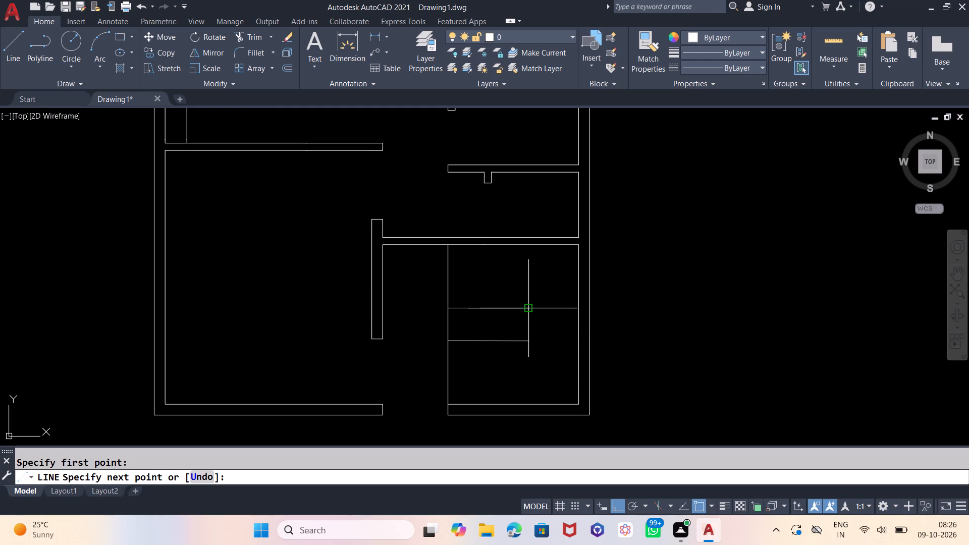
left_click(527, 341)
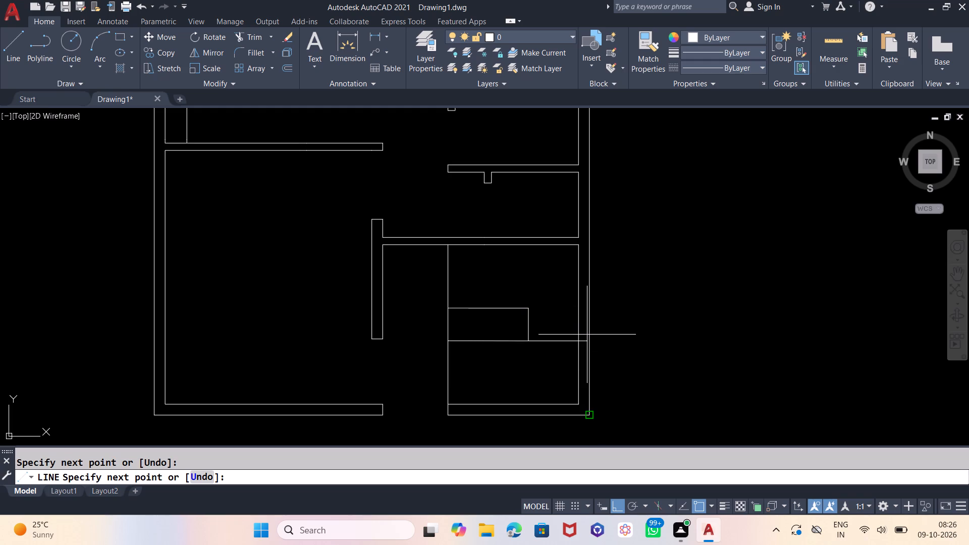
key("Escape")
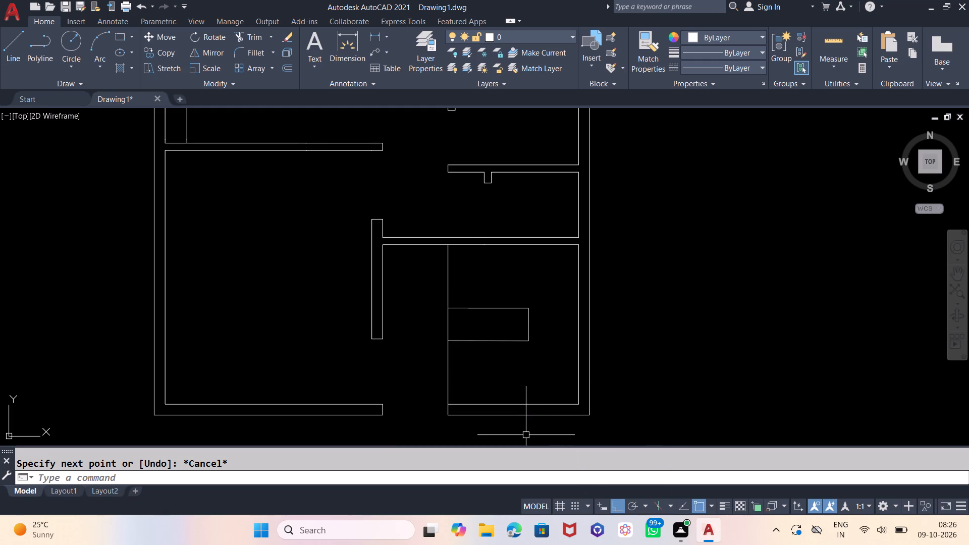
Offset the rectangle's right edge, both top edge segments and both bottom edge segments 3" outward.
key("o")
key("Return")
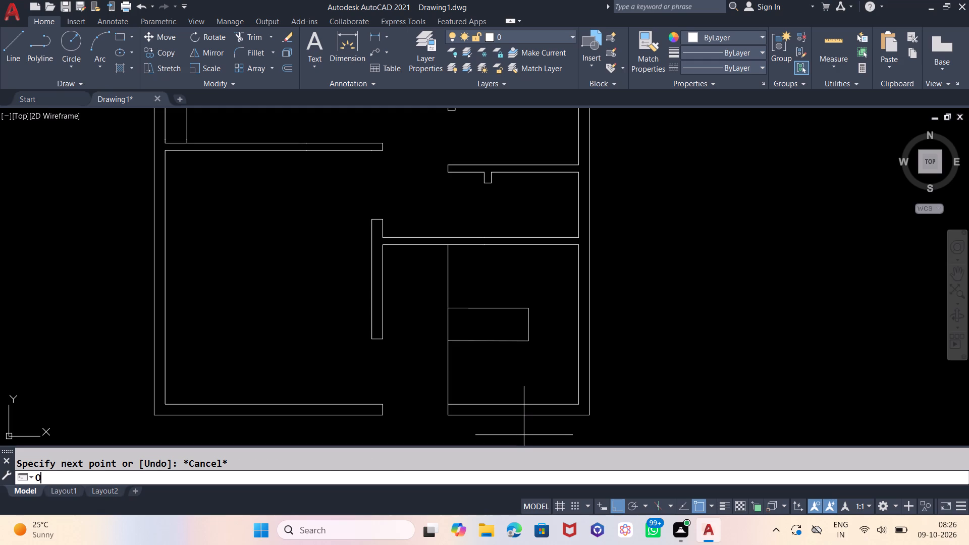
key("2")
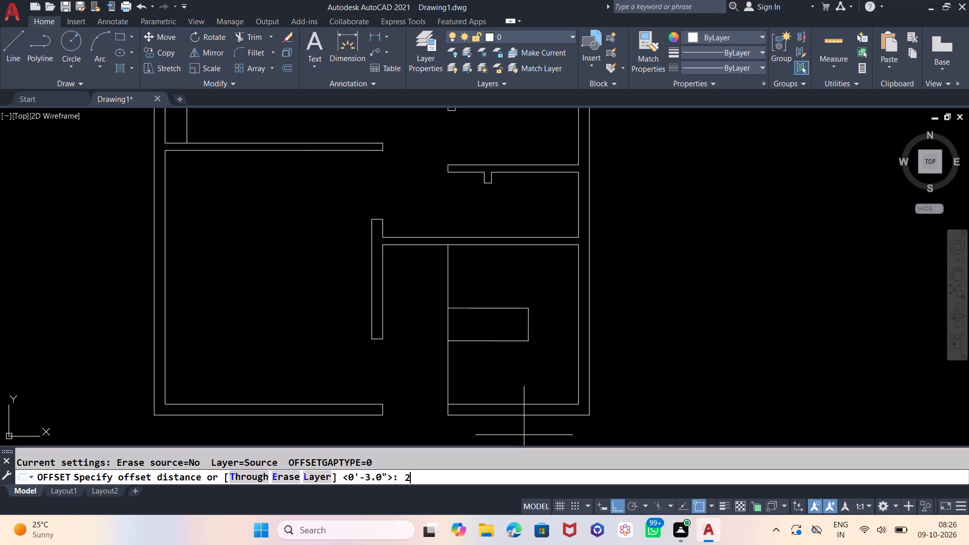
key("BackSpace")
key("3")
key("Return")
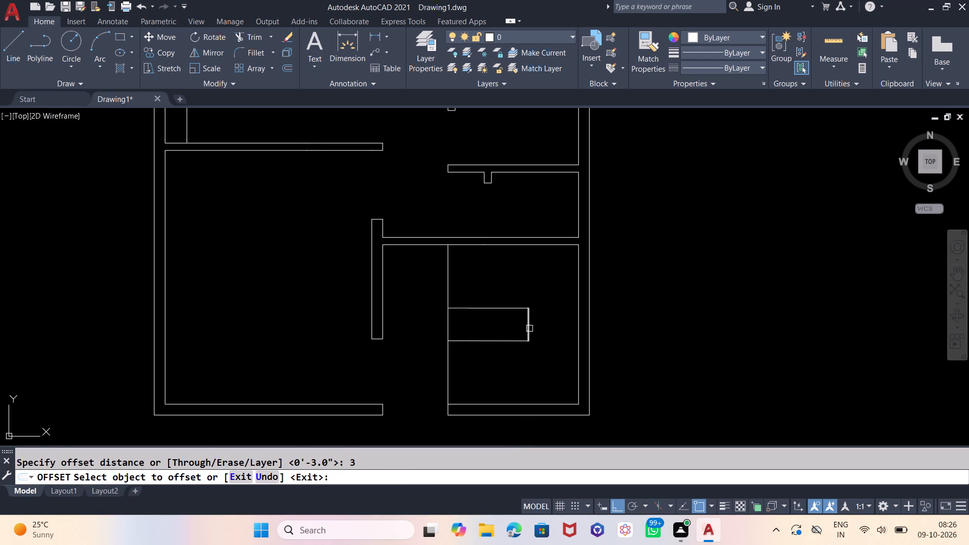
left_click(529, 329)
left_click(539, 329)
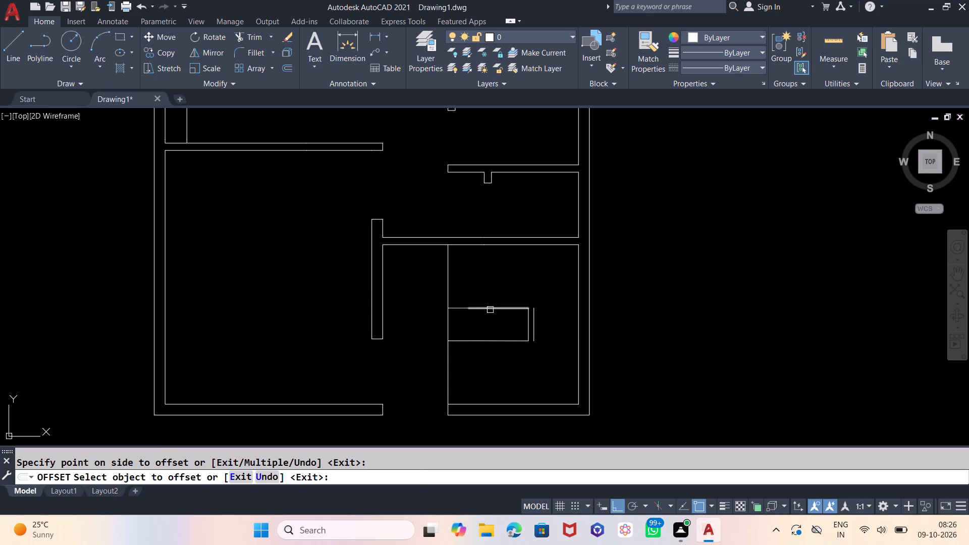
left_click(490, 309)
left_click(491, 296)
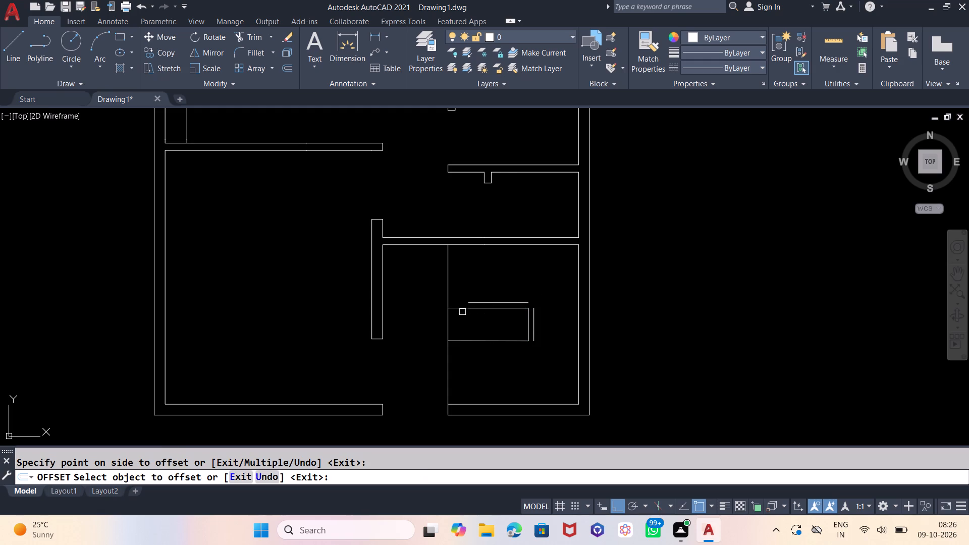
left_click(458, 309)
left_click(458, 297)
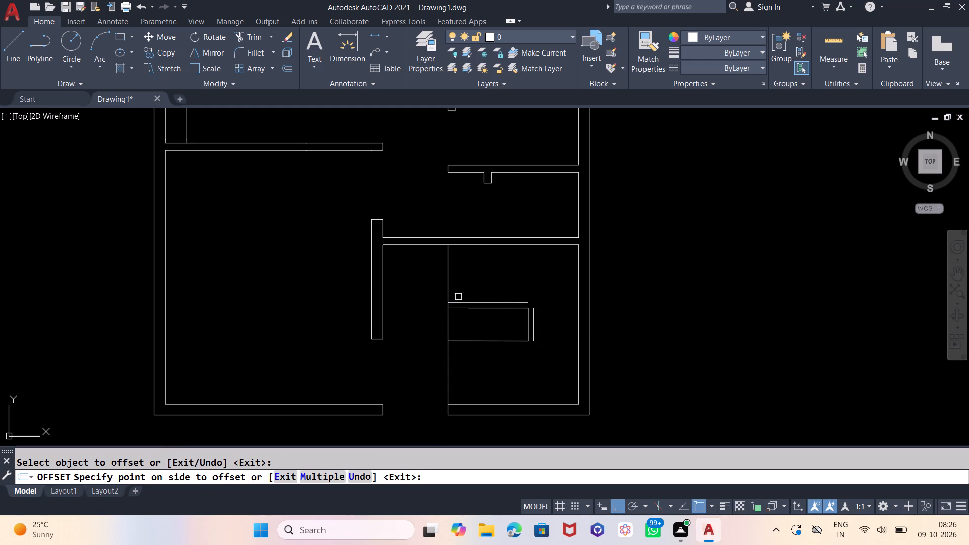
left_click(459, 340)
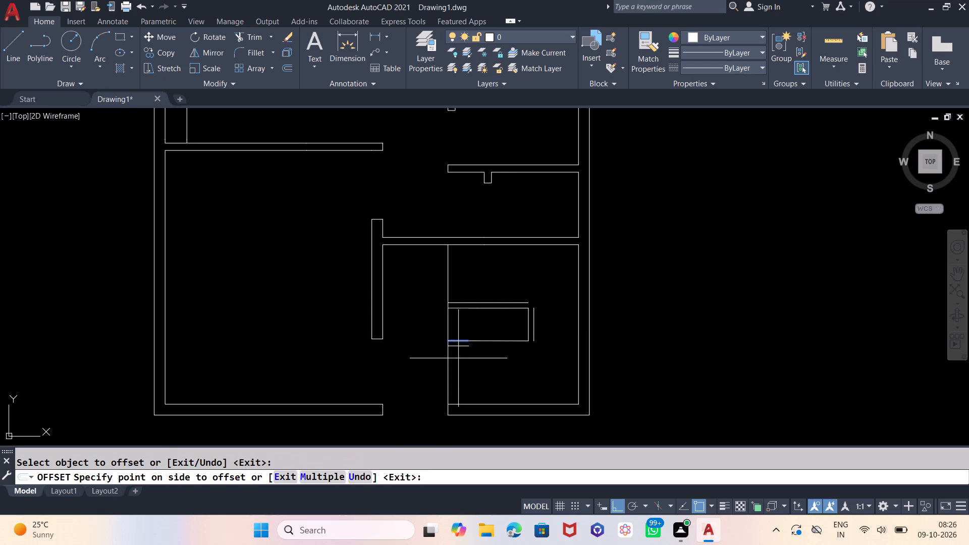
left_click(458, 359)
left_click(491, 343)
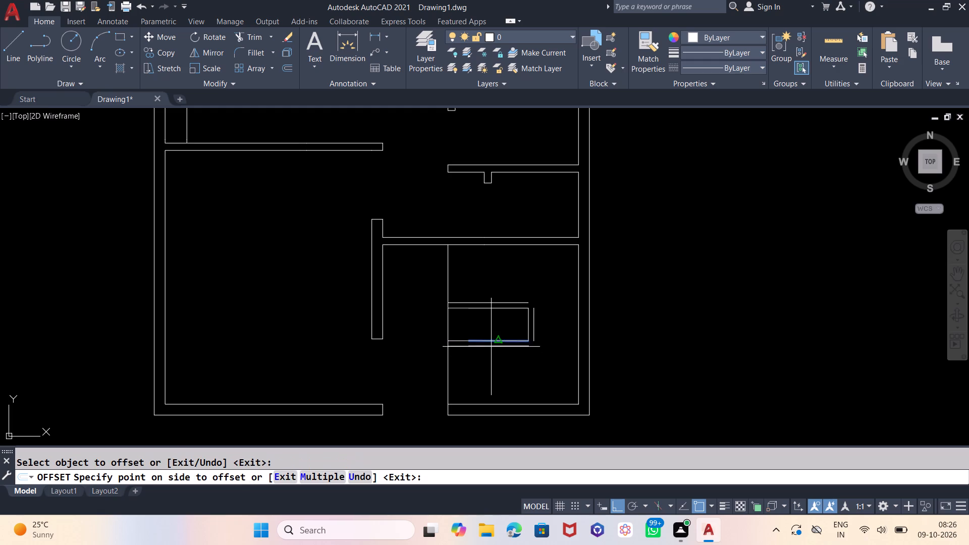
left_click(491, 361)
Offset the lower-right room's long left vertical line 3" to the right.
left_click(450, 323)
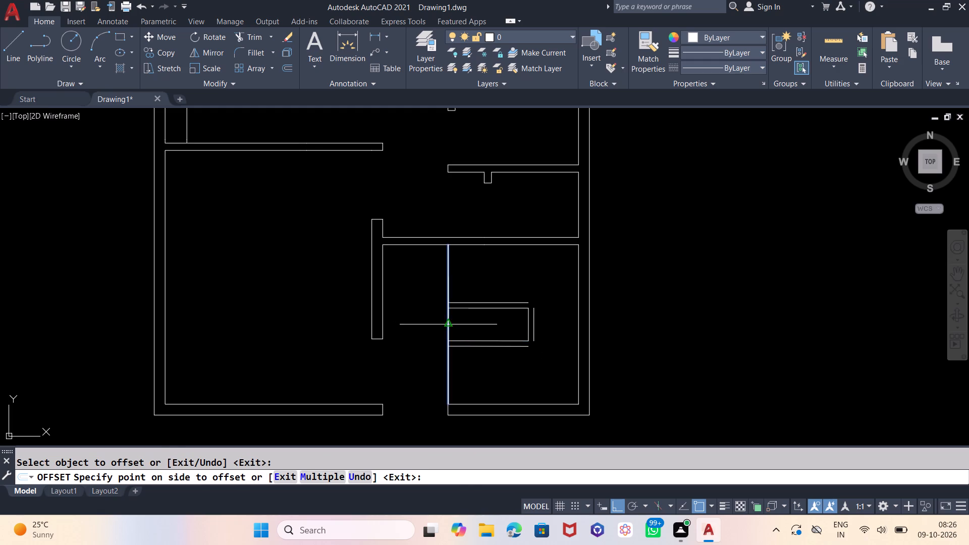
left_click(463, 321)
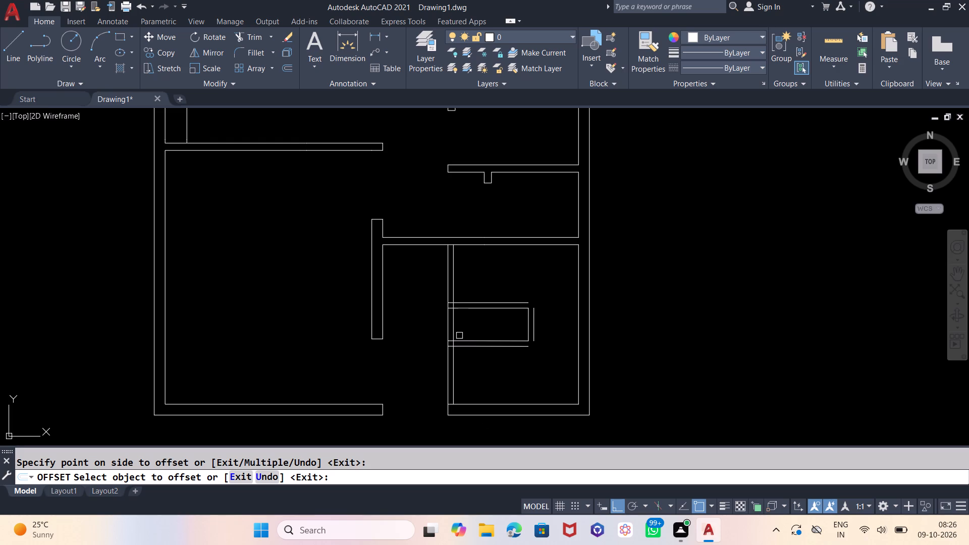
key("Escape")
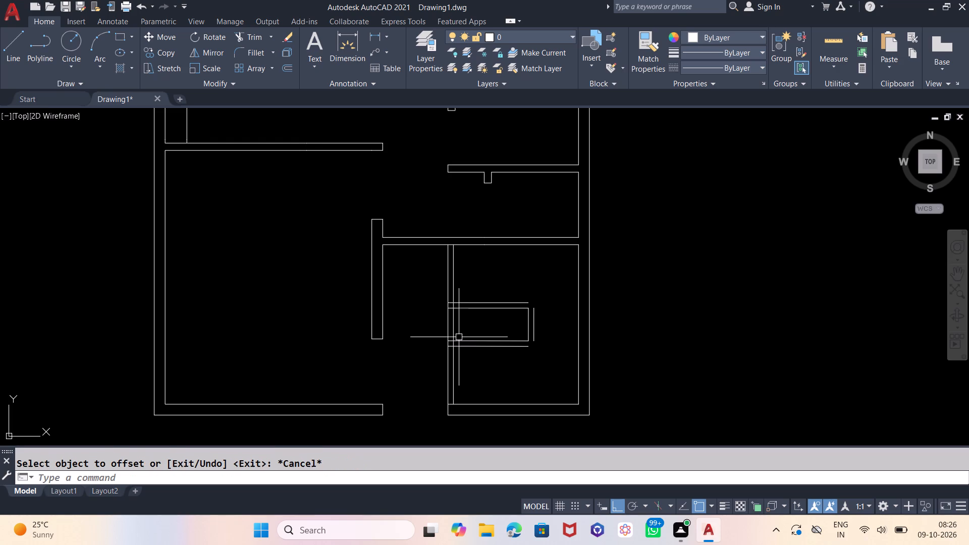
Draw vertical lines from both ends of the rectangle's outer right line, extending it above and below the outer horizontal lines.
key("l")
key("Return")
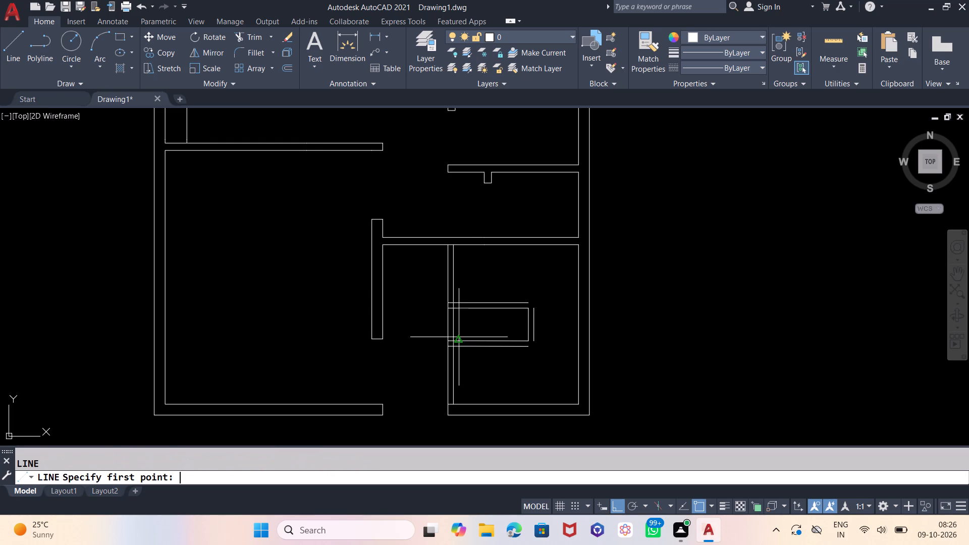
left_click(533, 310)
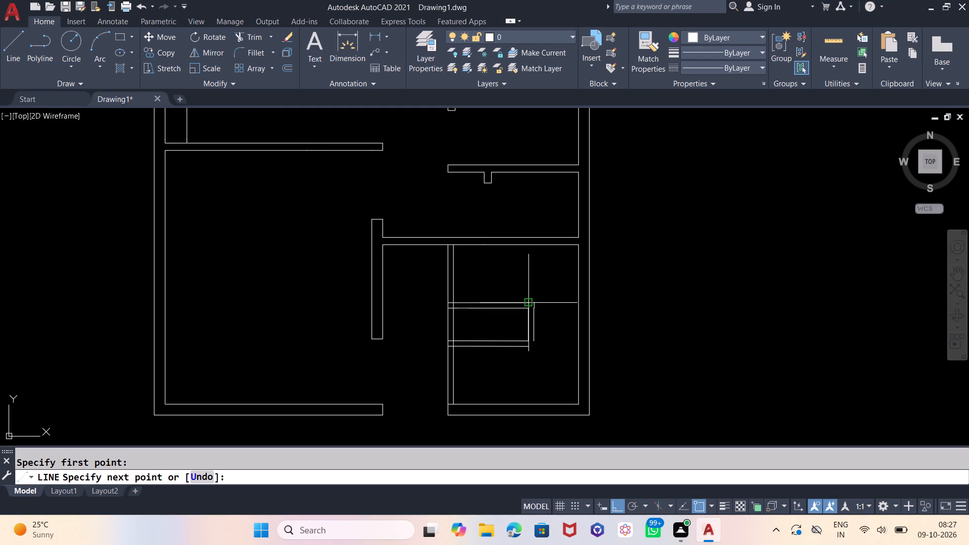
left_click(529, 303)
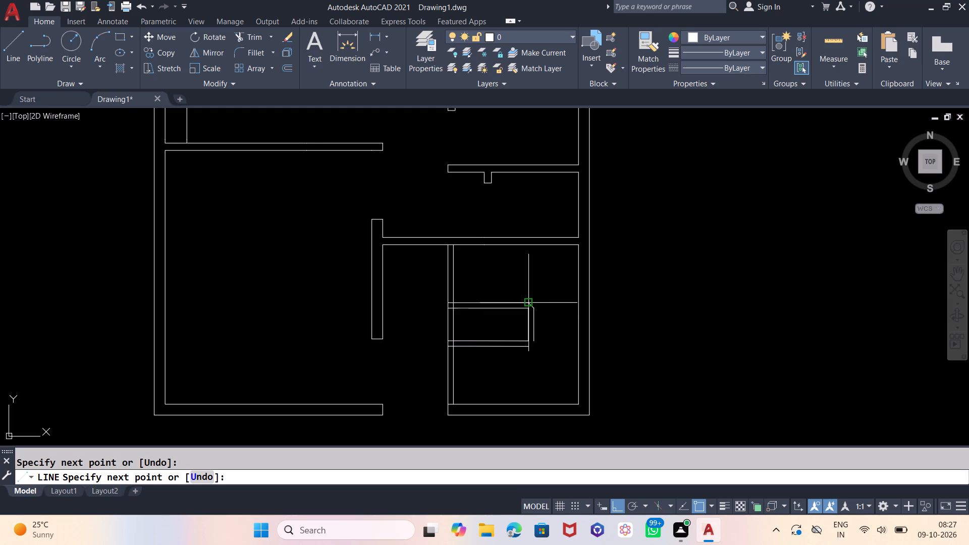
key("ctrl+z")
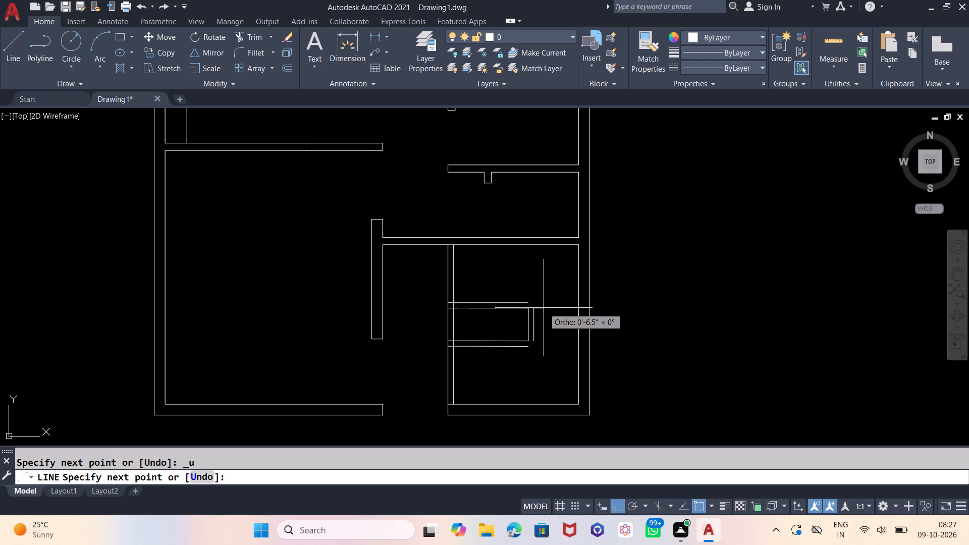
left_click(534, 288)
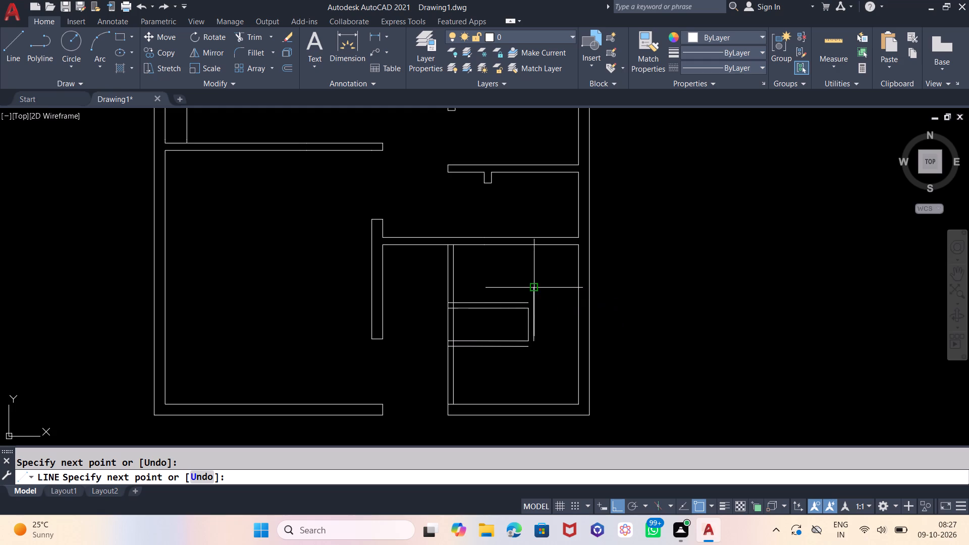
key("Escape")
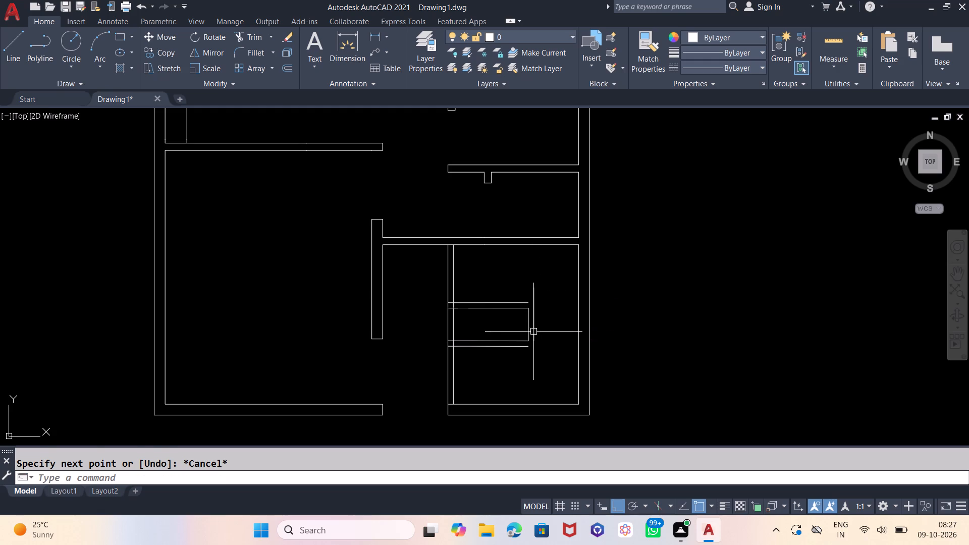
key("l")
key("Return")
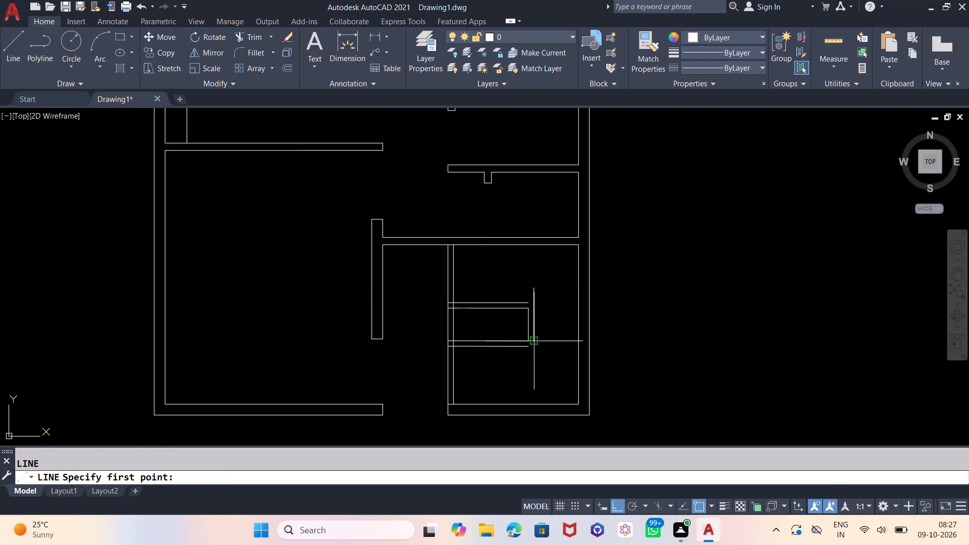
left_click(536, 339)
left_click(537, 357)
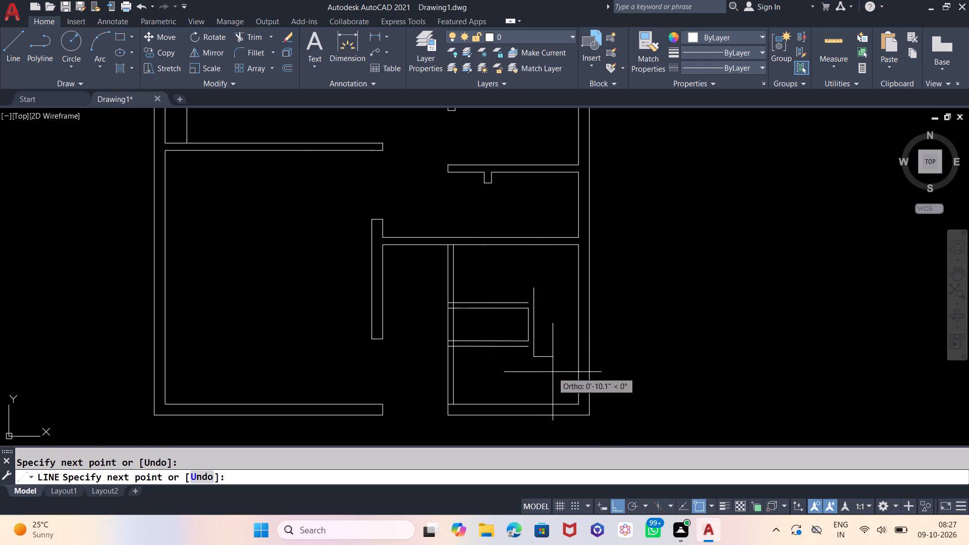
key("Escape")
Draw short horizontal lines from the right ends of the outer bottom and top lines, reaching past the outer right line.
key("space")
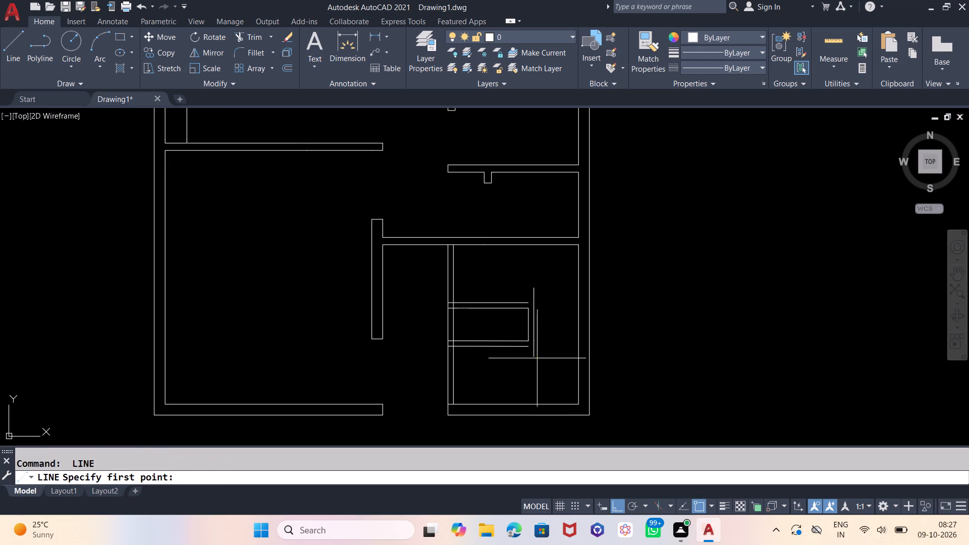
left_click(529, 349)
left_click(545, 345)
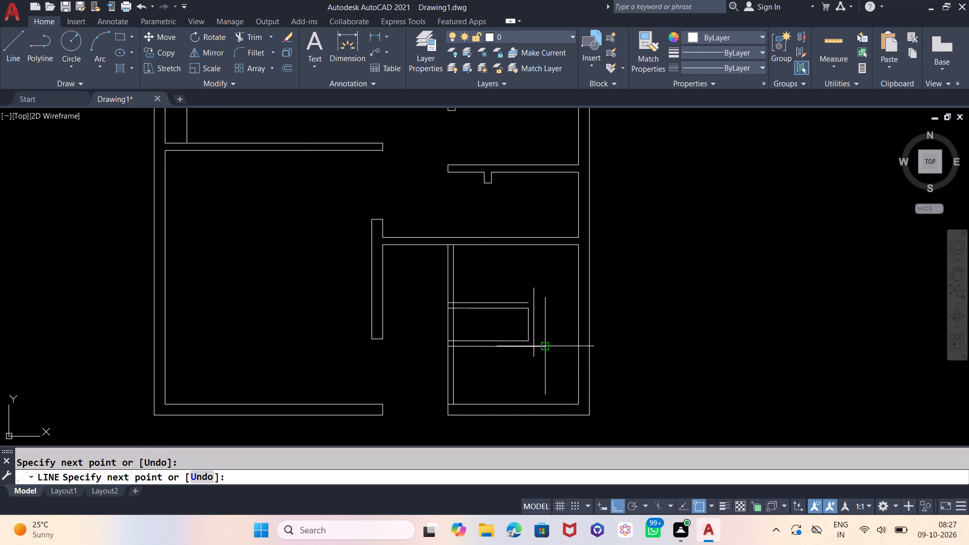
key("Escape")
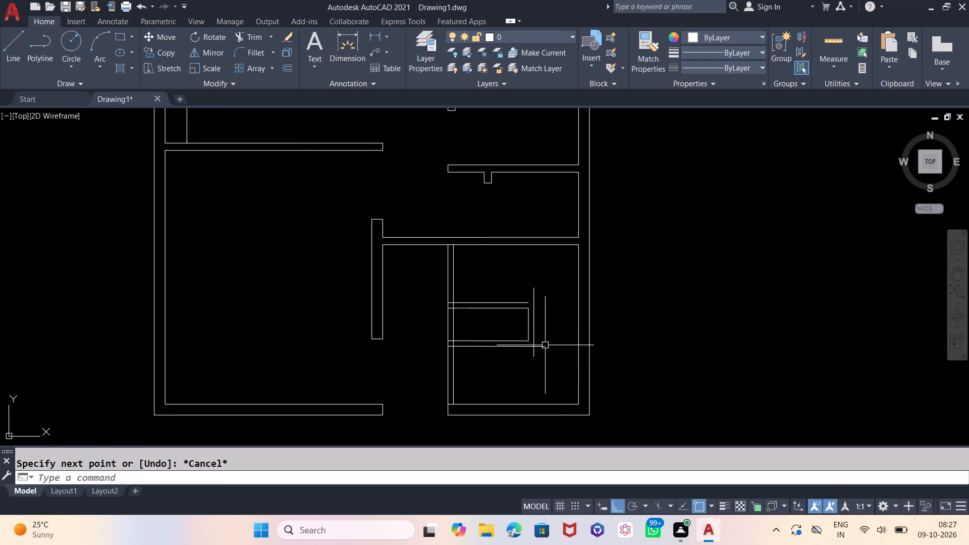
key("space")
left_click(527, 301)
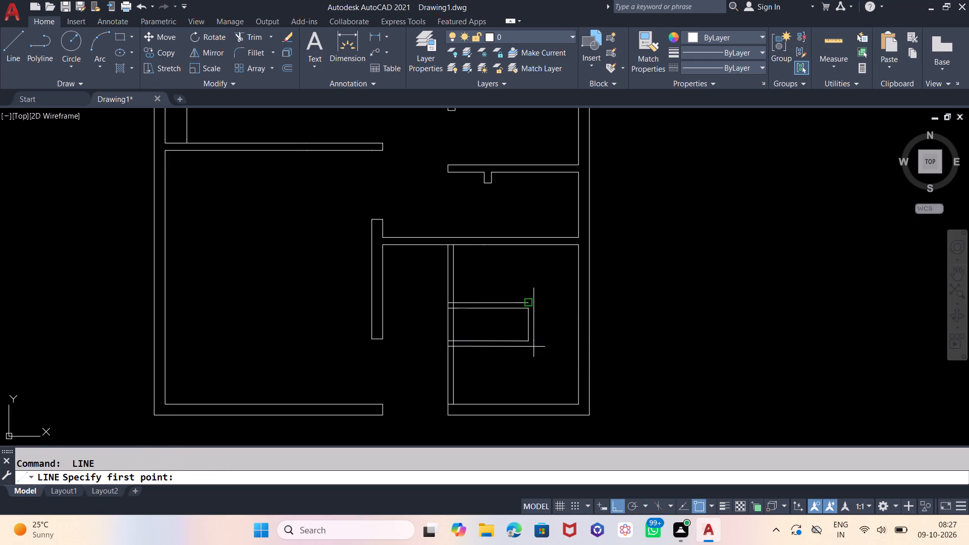
left_click(543, 301)
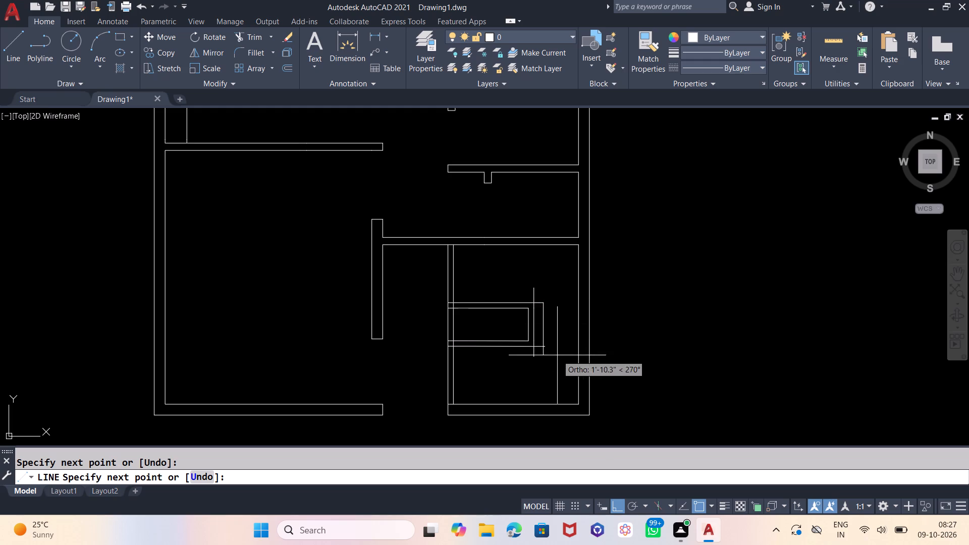
key("Escape")
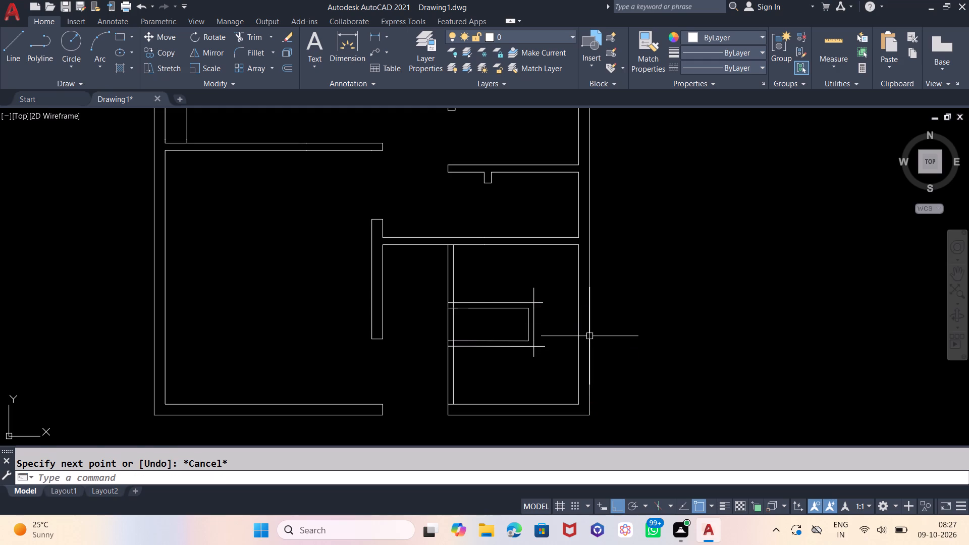
Trim the overshooting line ends at the lower-right and upper-right outer corners of the rectangle in the lower-right room.
type("TR")
key("Return")
key("Return")
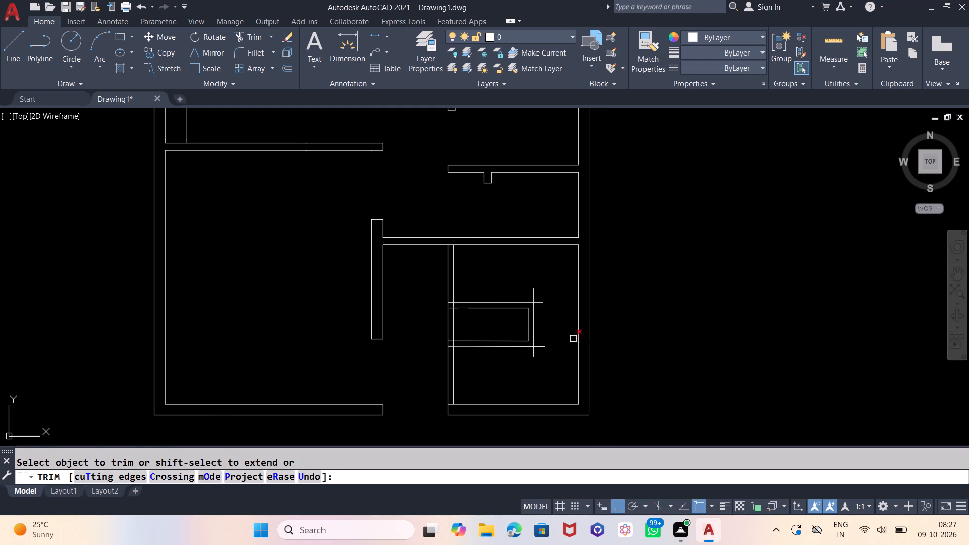
left_click(545, 344)
left_click(535, 356)
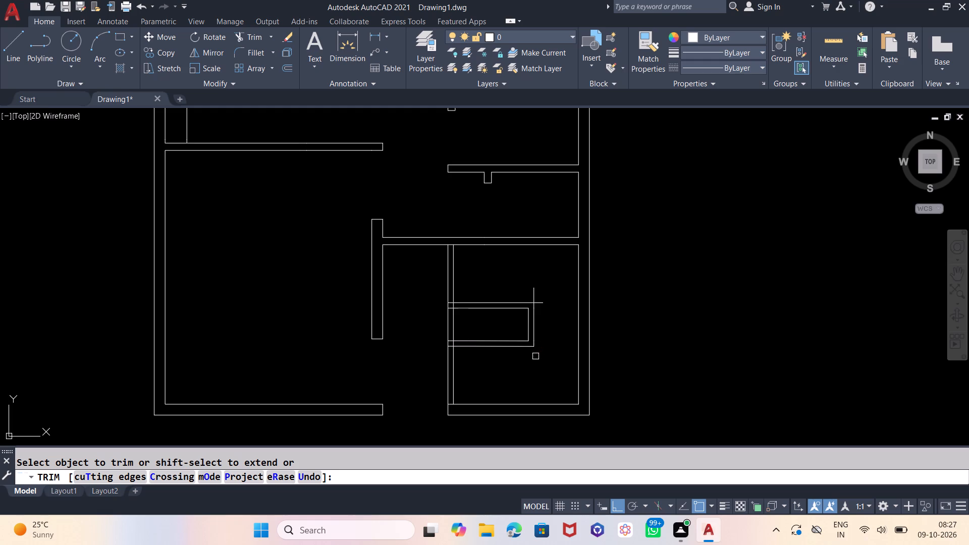
left_click(540, 301)
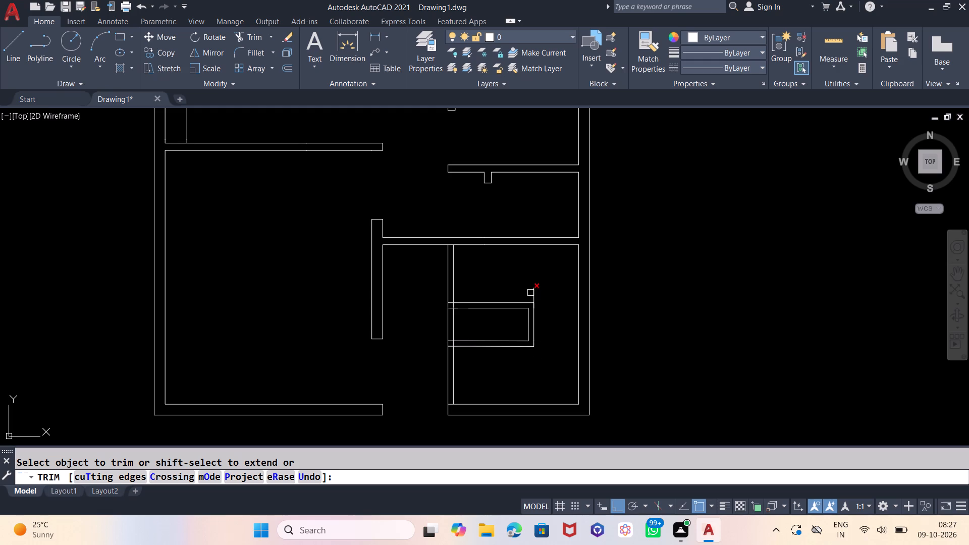
left_click(530, 293)
left_click(536, 292)
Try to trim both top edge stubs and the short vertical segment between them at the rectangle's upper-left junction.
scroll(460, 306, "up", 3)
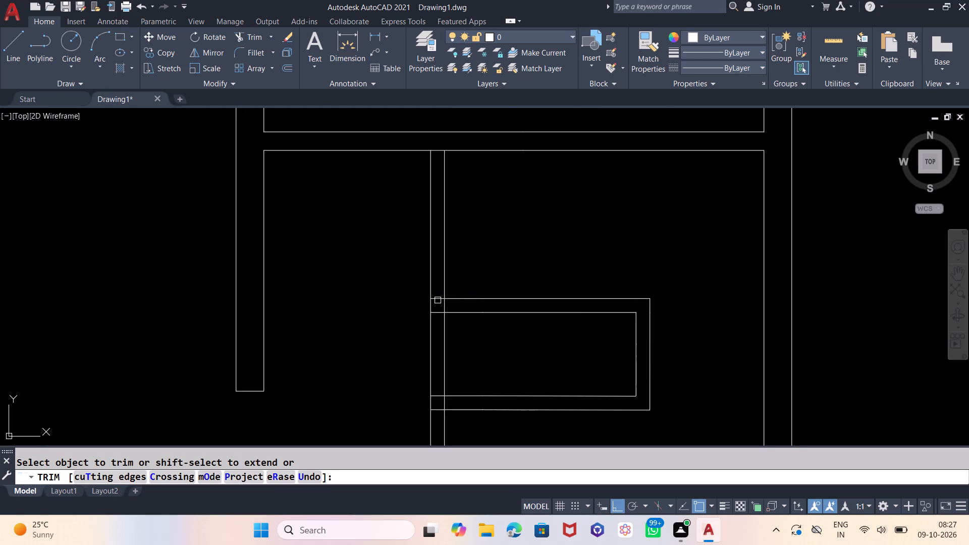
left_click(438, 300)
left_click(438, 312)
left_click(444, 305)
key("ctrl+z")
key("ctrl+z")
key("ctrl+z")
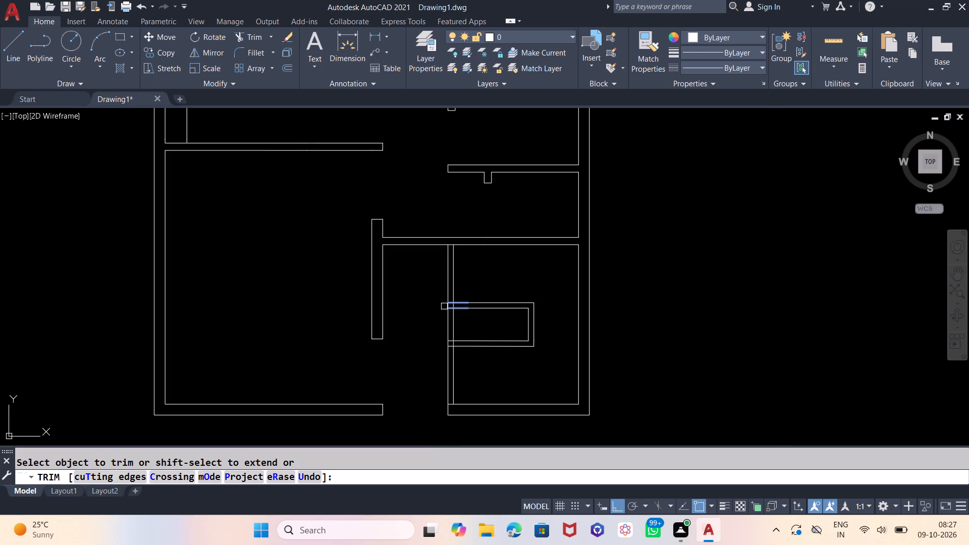
Trim the inner edge stubs and the short vertical segments between the double lines at the rectangle's upper-left and lower-left junctions.
scroll(448, 306, "up", 4)
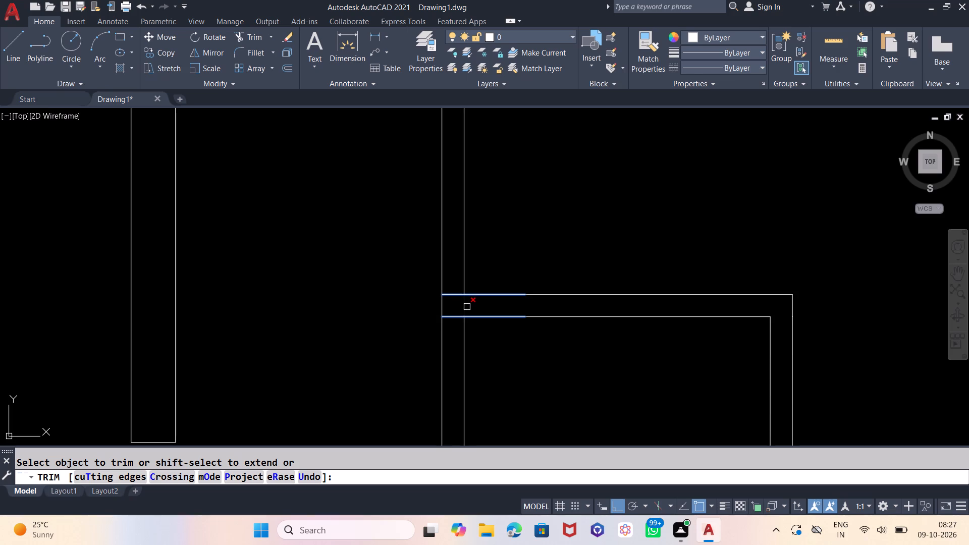
left_click(464, 306)
left_click(453, 319)
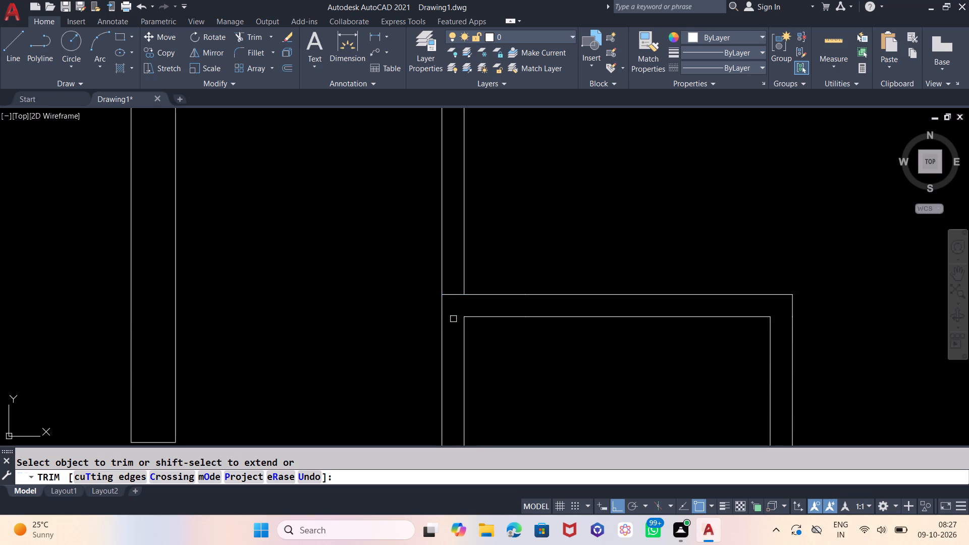
scroll(462, 234, "down", 2)
scroll(462, 331, "up", 3)
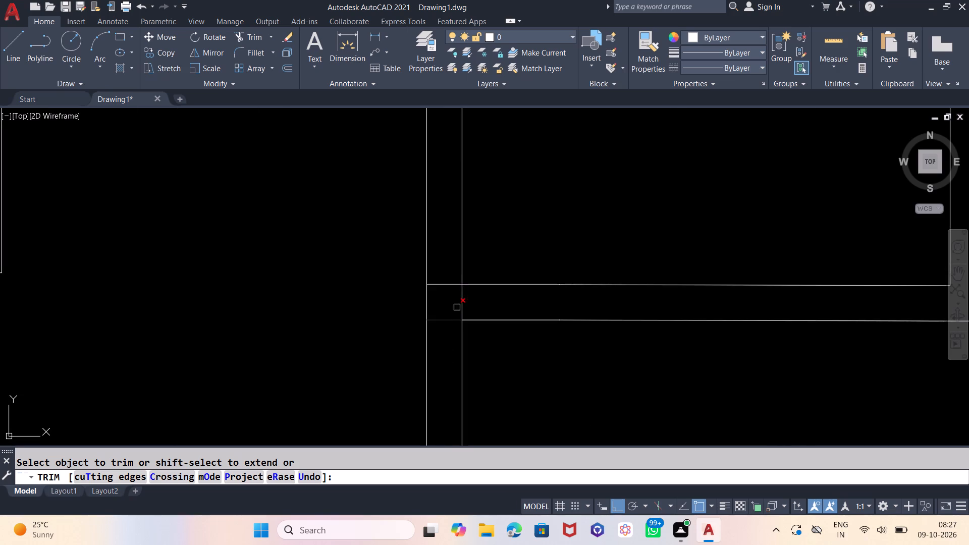
left_click(452, 286)
left_click(462, 298)
Trim away the 3" offset vertical line's remaining portions above and below the rectangle.
scroll(406, 326, "down", 3)
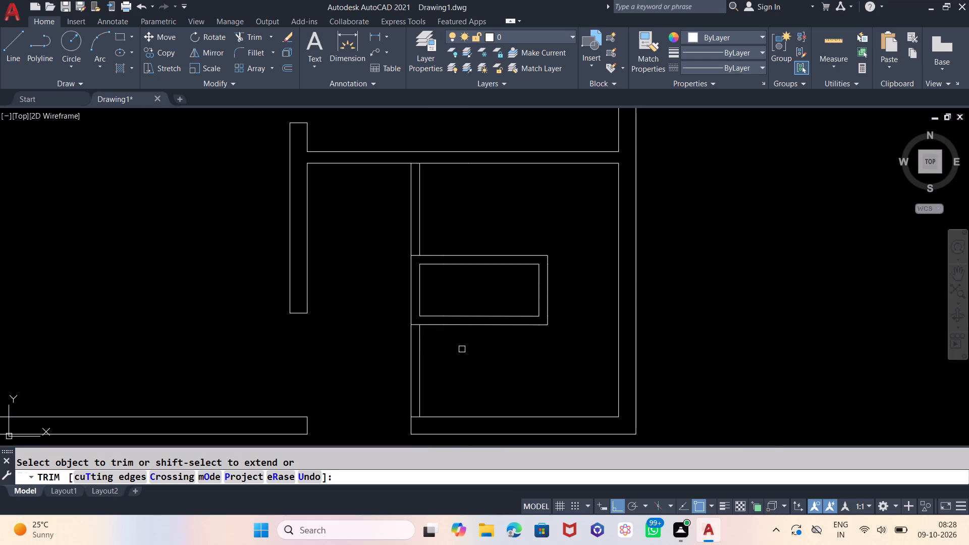
left_click(421, 349)
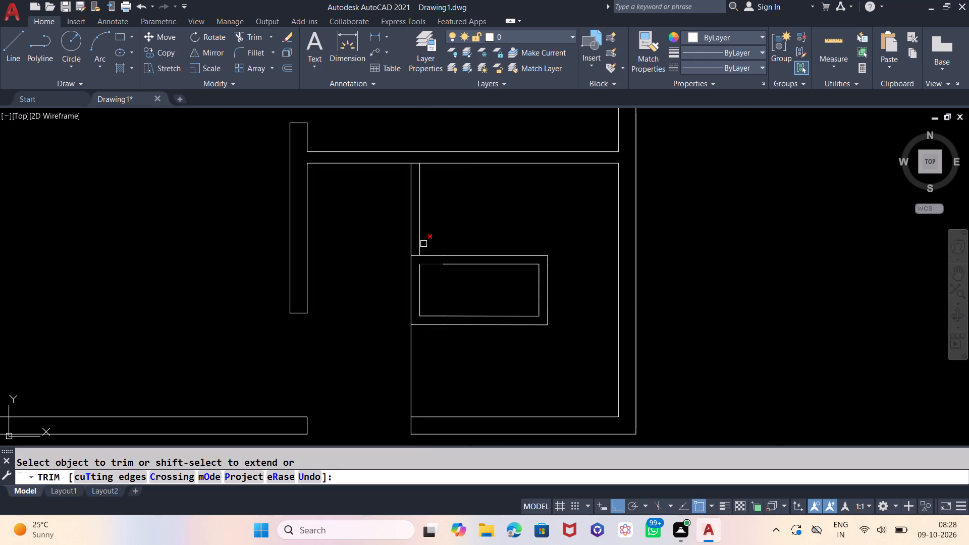
left_click(418, 236)
key("Escape")
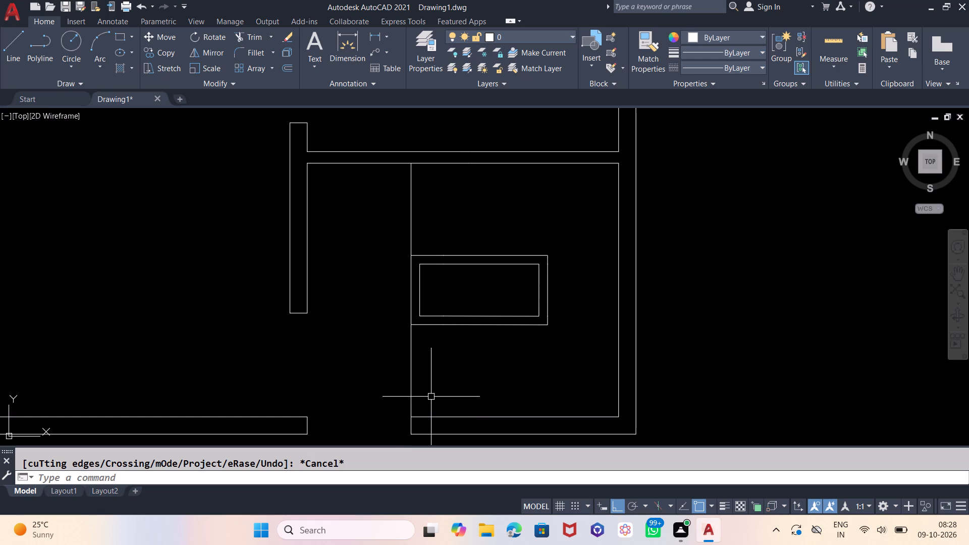
Offset the lower-right room's left vertical line 8" to the right five times in succession, each from the previous line.
key("o")
key("Return")
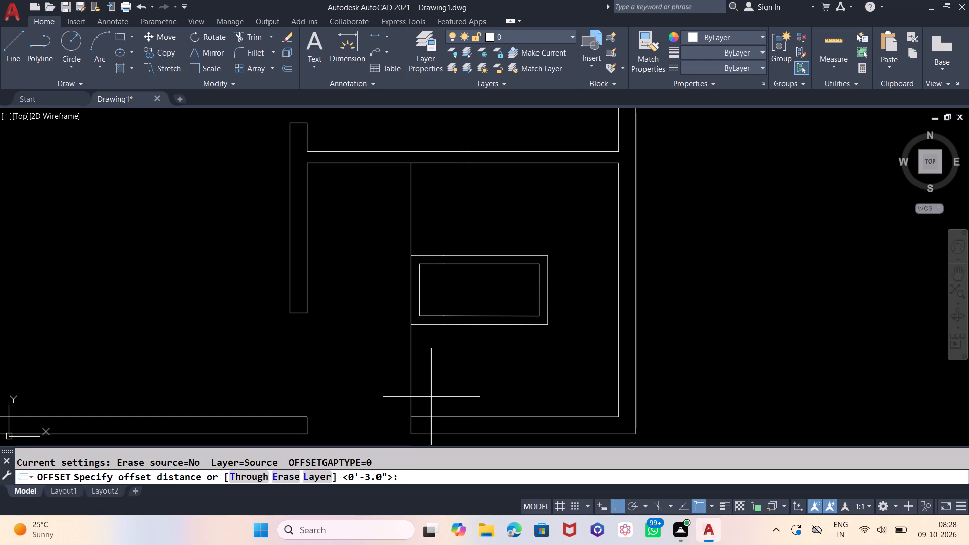
key("8")
key("Return")
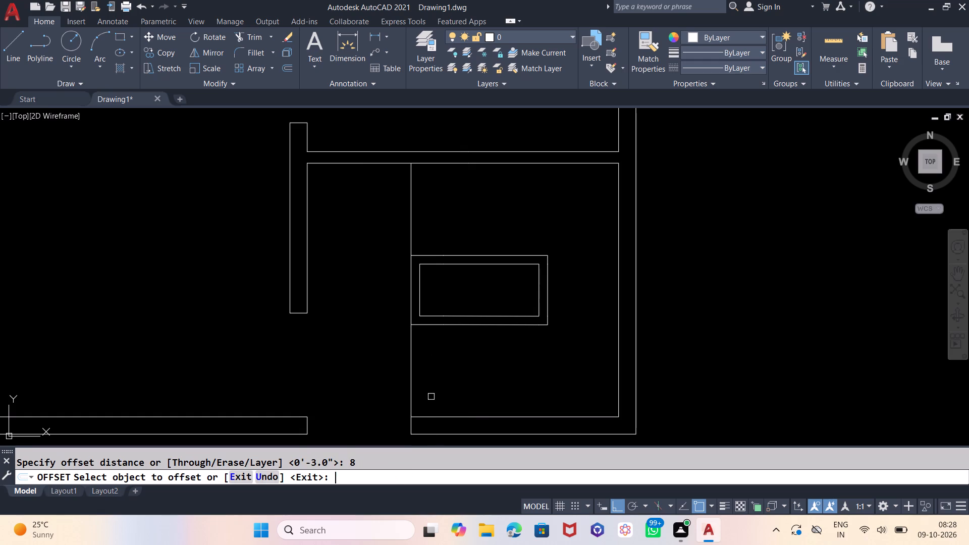
left_click(412, 367)
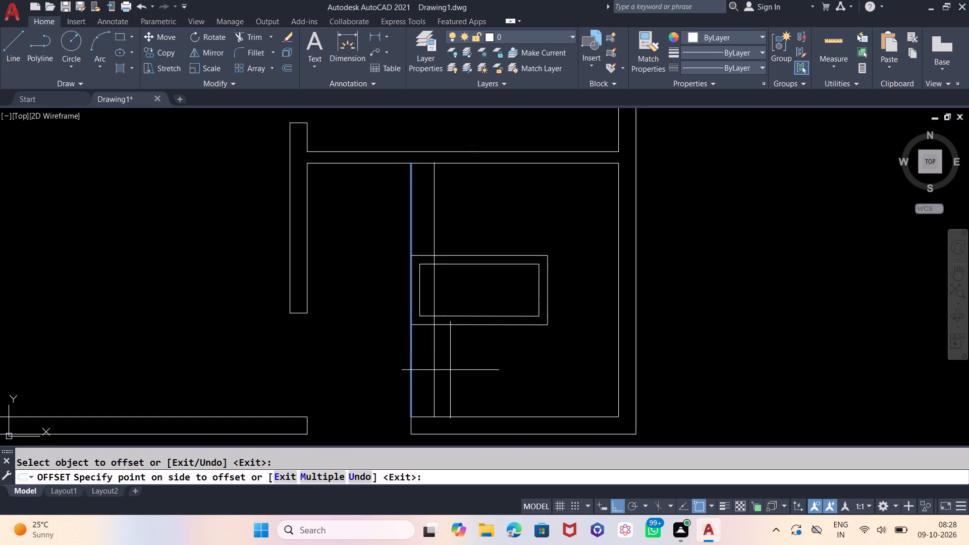
left_click(450, 370)
left_click(434, 376)
left_click(464, 376)
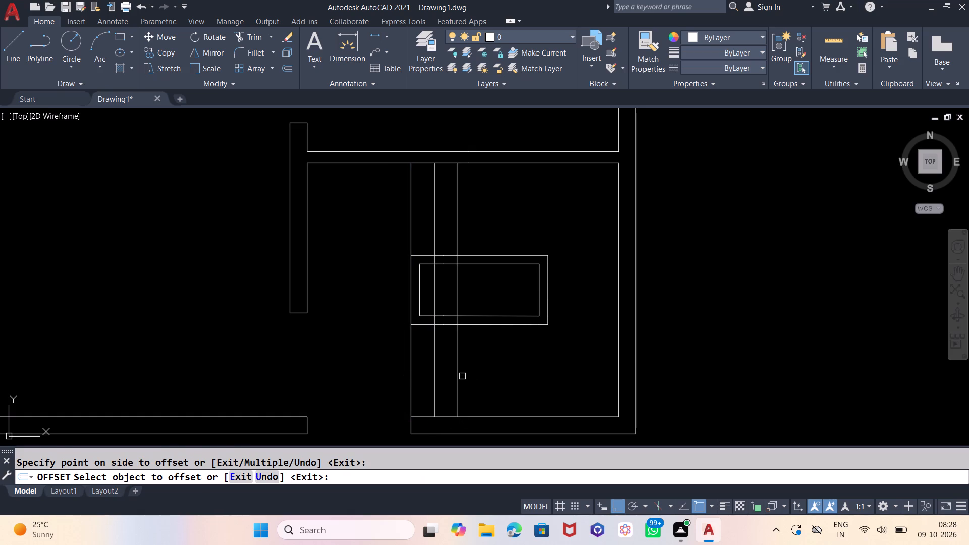
left_click(455, 376)
left_click(490, 377)
left_click(478, 381)
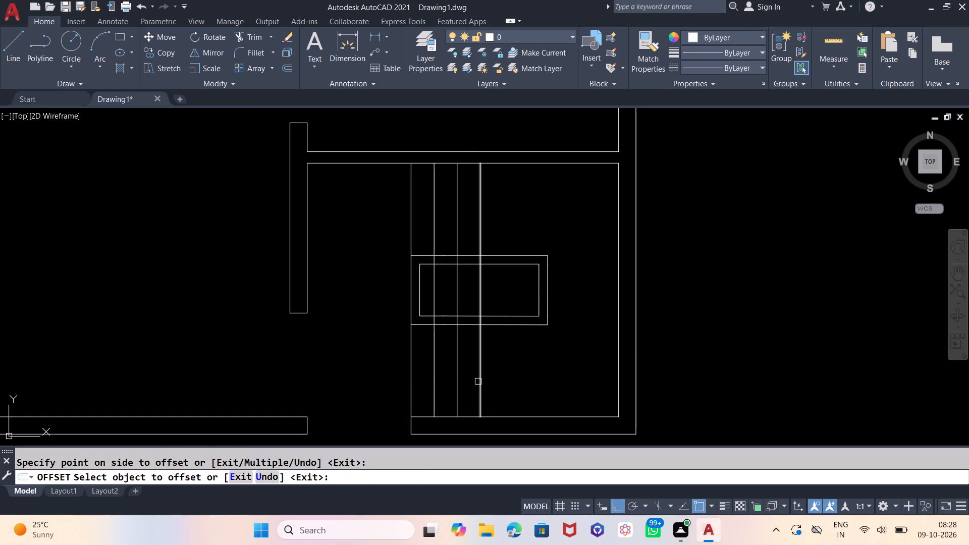
left_click(524, 376)
left_click(504, 383)
left_click(528, 379)
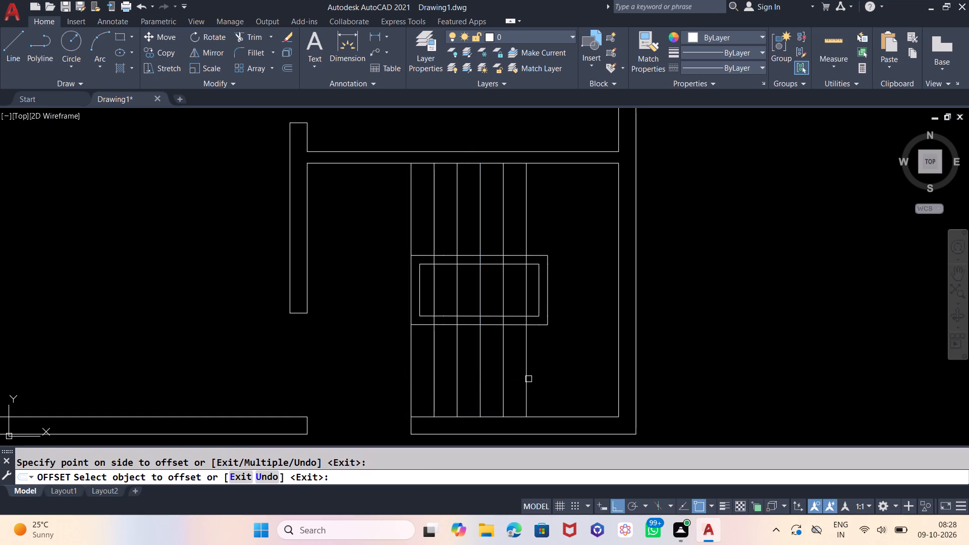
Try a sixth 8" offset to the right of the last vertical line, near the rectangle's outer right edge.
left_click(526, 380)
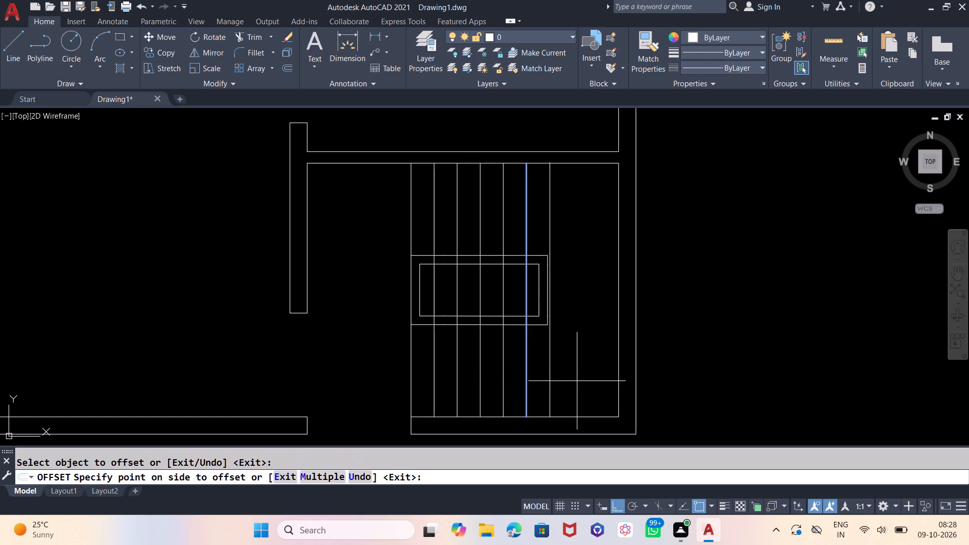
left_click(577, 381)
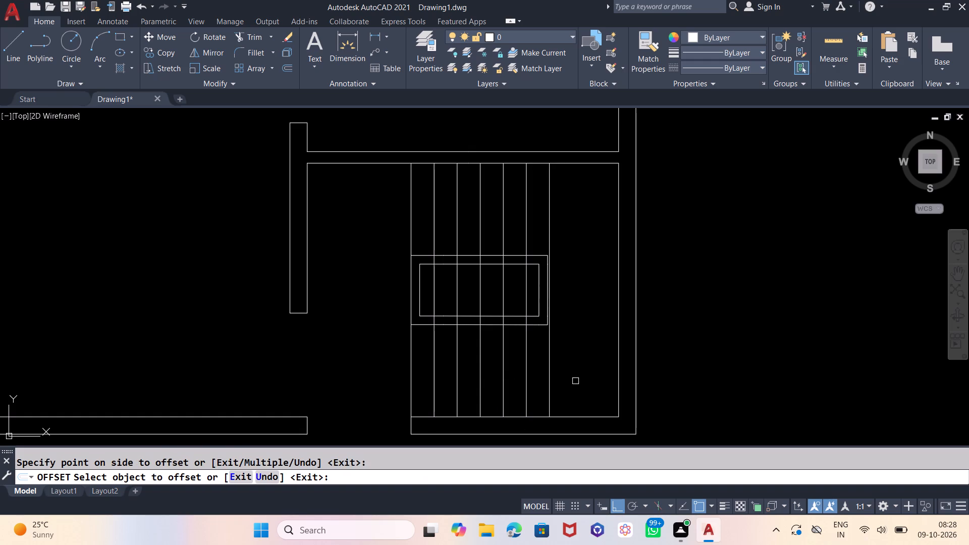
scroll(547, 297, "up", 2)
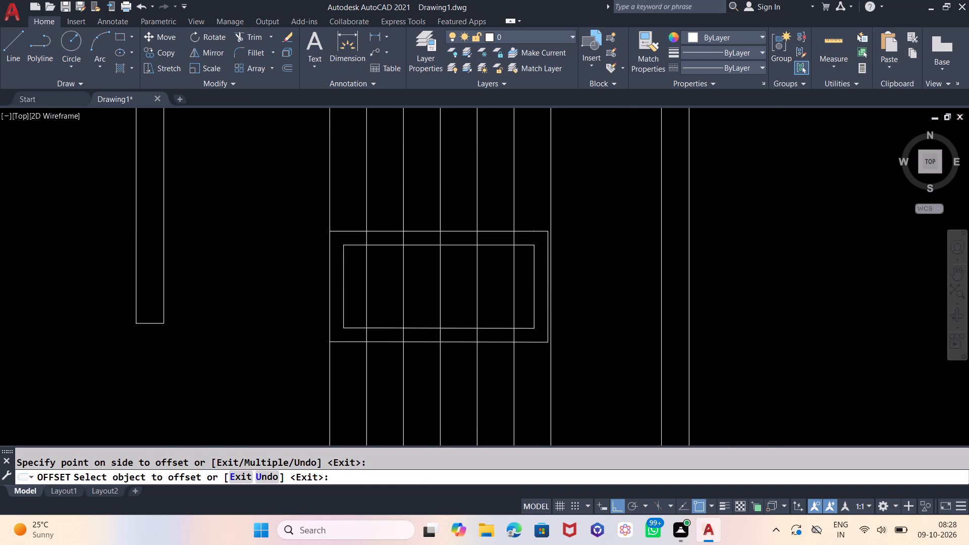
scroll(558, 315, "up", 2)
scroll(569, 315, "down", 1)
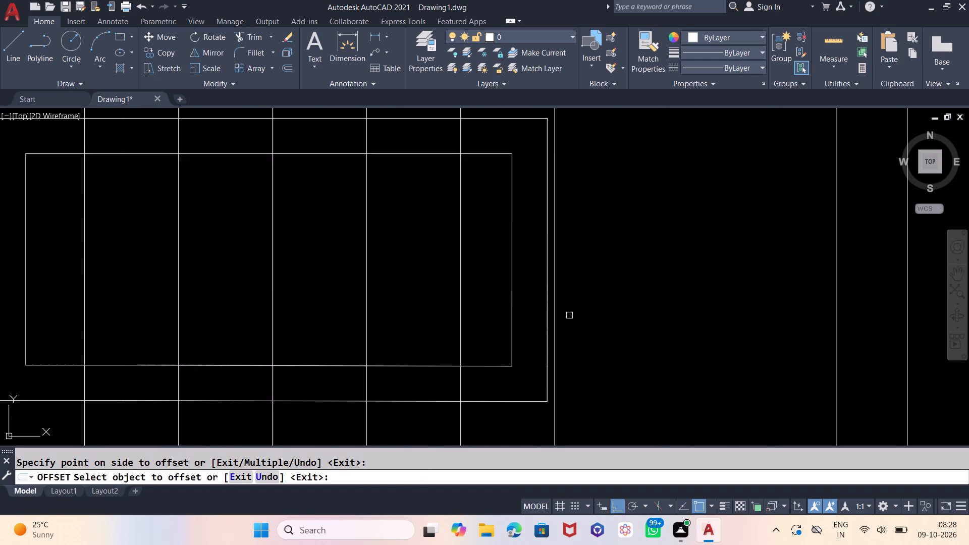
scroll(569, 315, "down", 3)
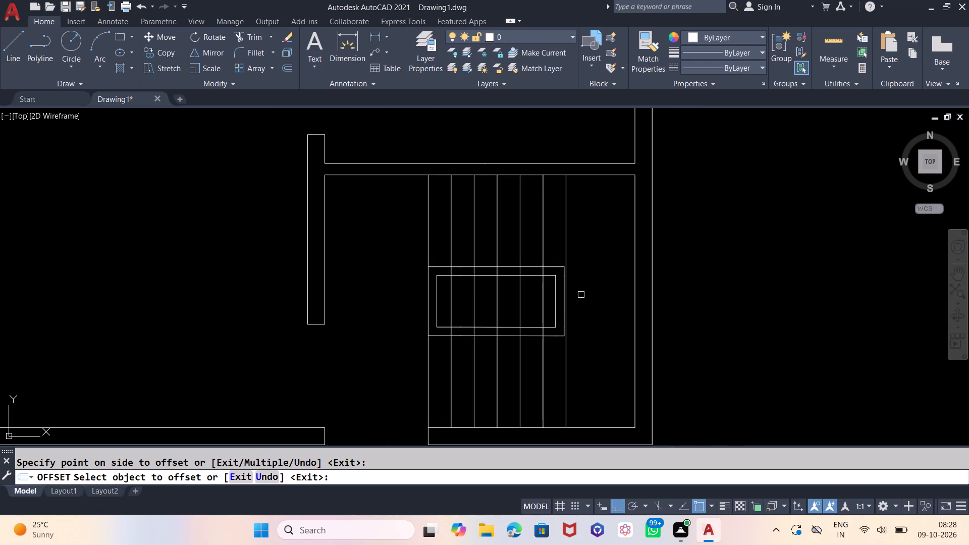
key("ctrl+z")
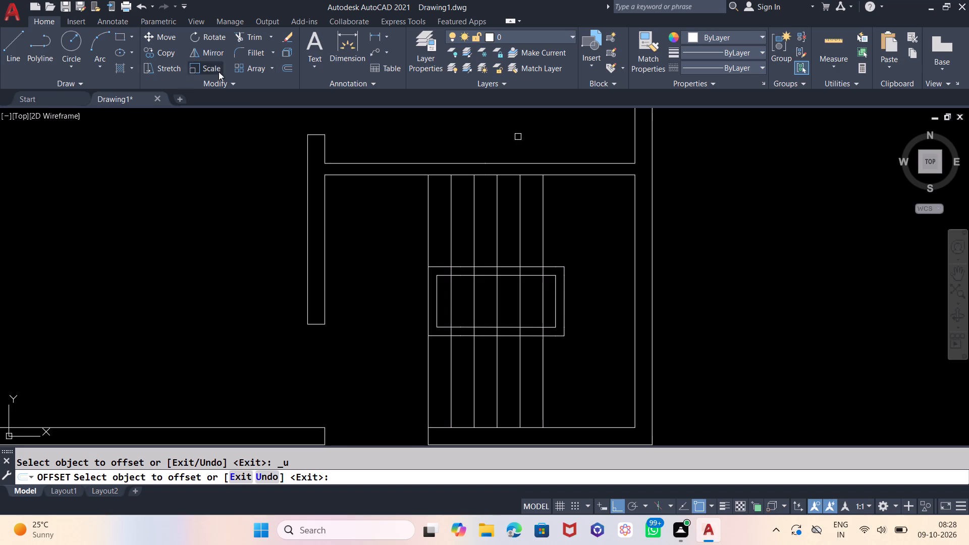
Draw two vertical lines from the rectangle's outer lower-right corner, one down past the bottom wall and one up past the upper wall.
left_click(17, 41)
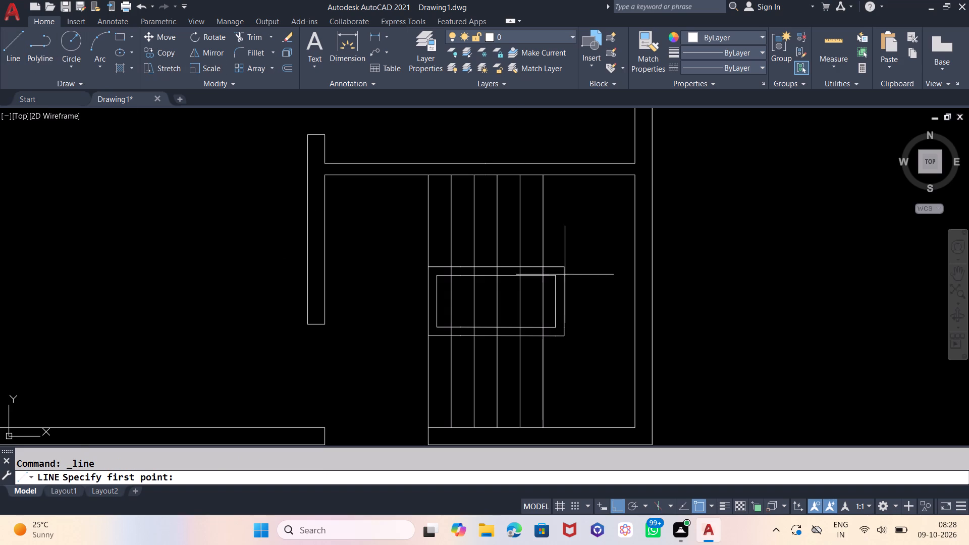
left_click(565, 337)
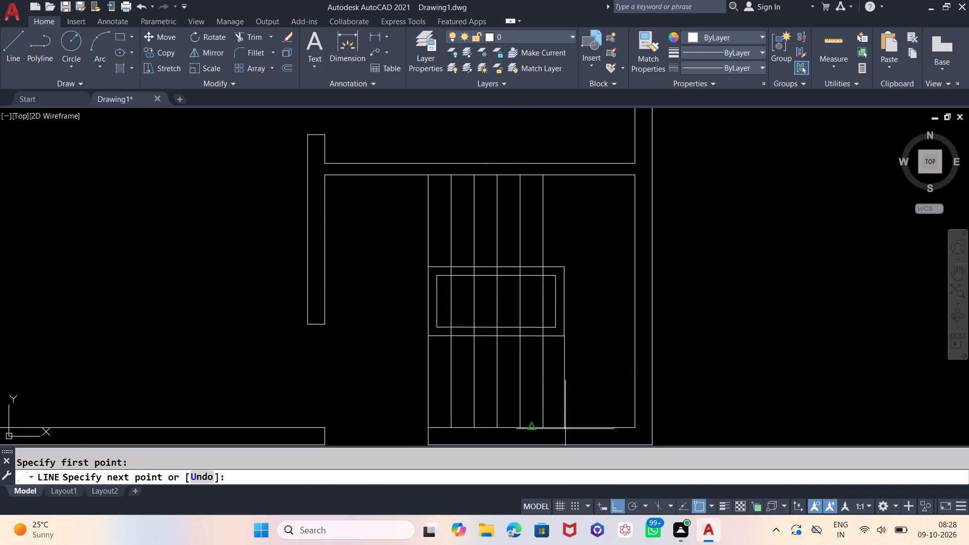
scroll(566, 439, "down", 1)
scroll(569, 321, "down", 3)
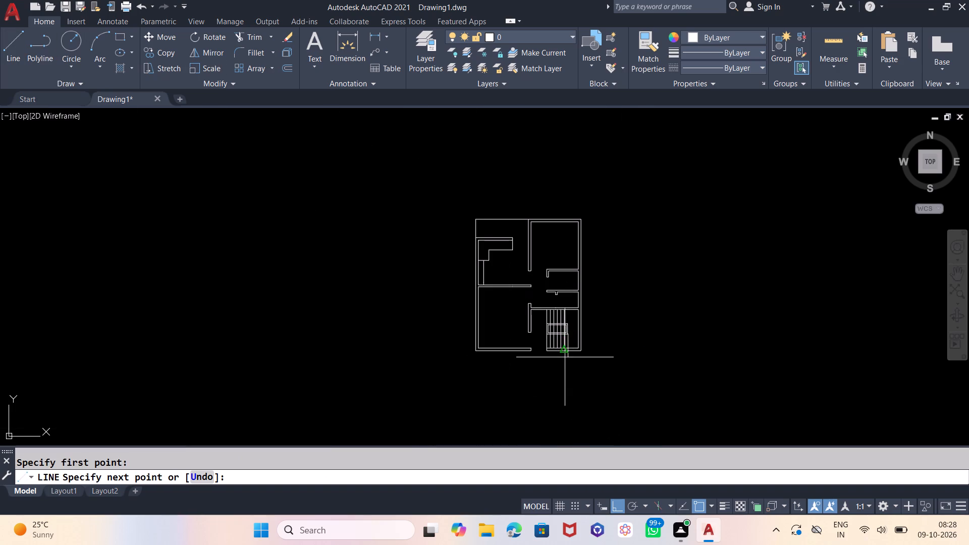
left_click(566, 365)
scroll(567, 332, "up", 5)
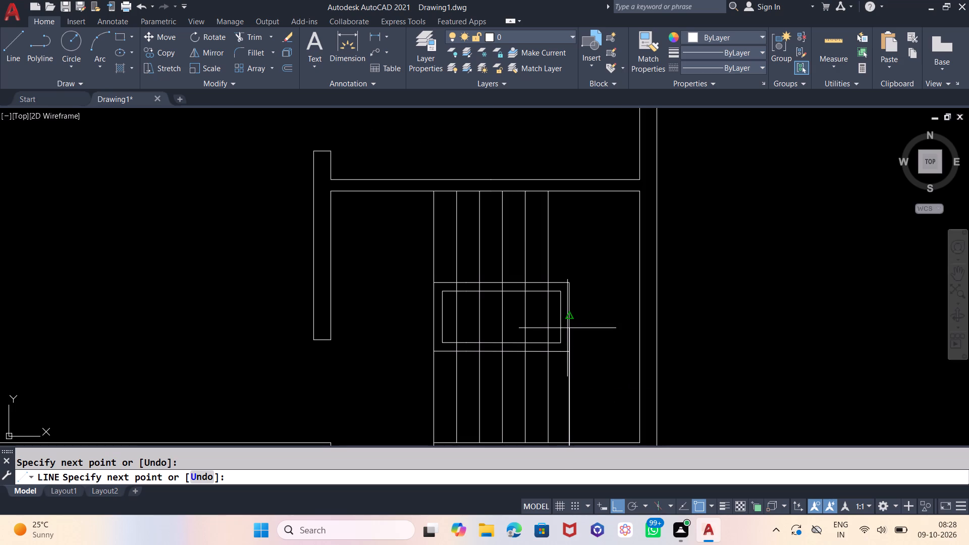
key("Escape")
key("space")
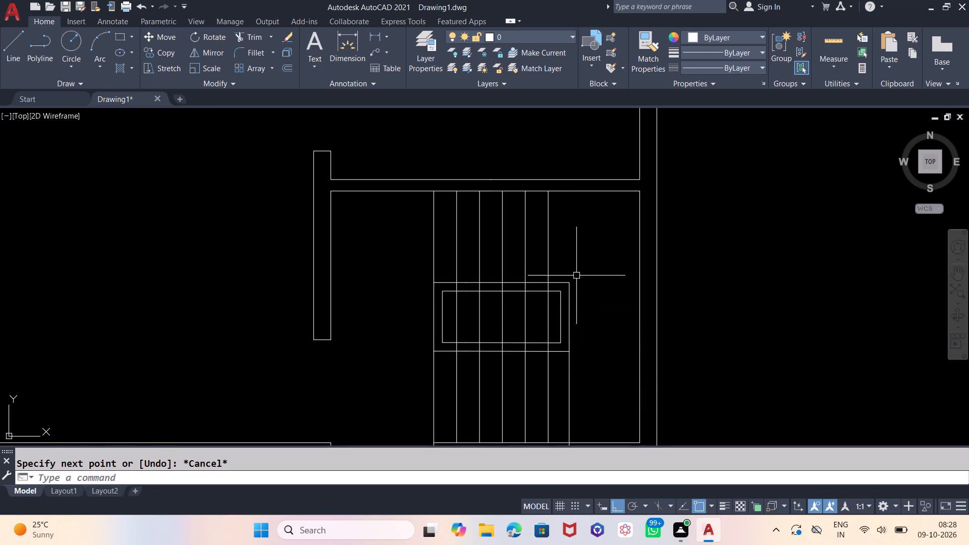
left_click(567, 352)
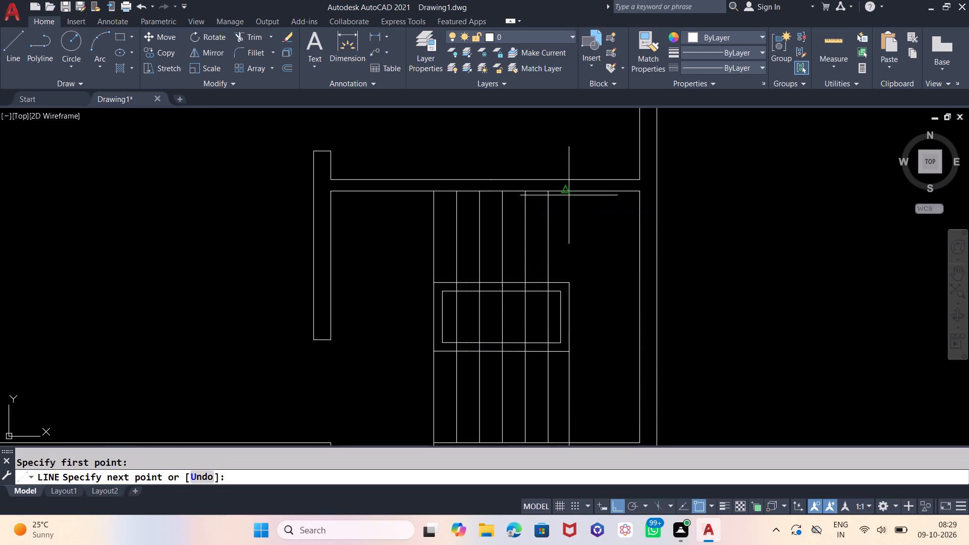
left_click(571, 165)
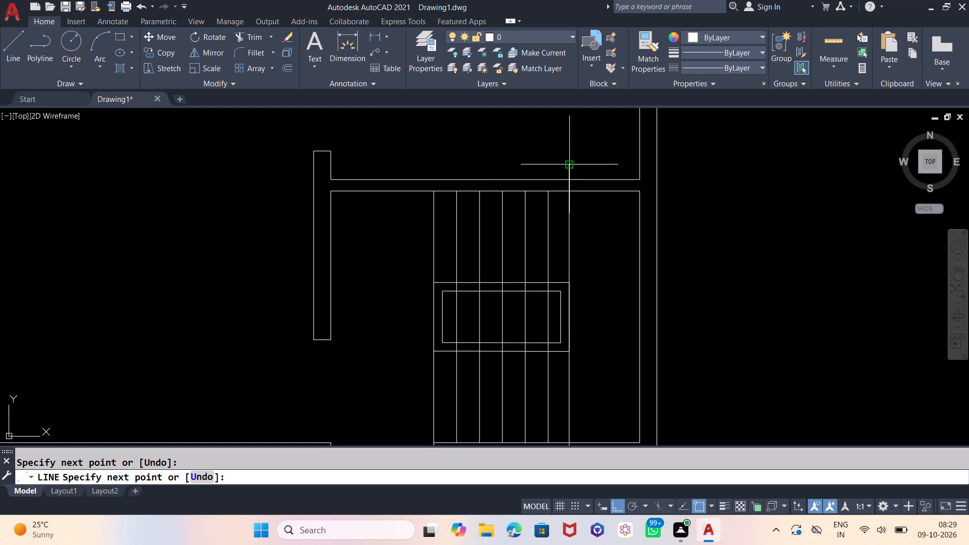
Trim the rectangle's right-hand vertical line where it crosses and overshoots the upper partition wall and the bottom exterior wall.
key("Escape")
type("TR")
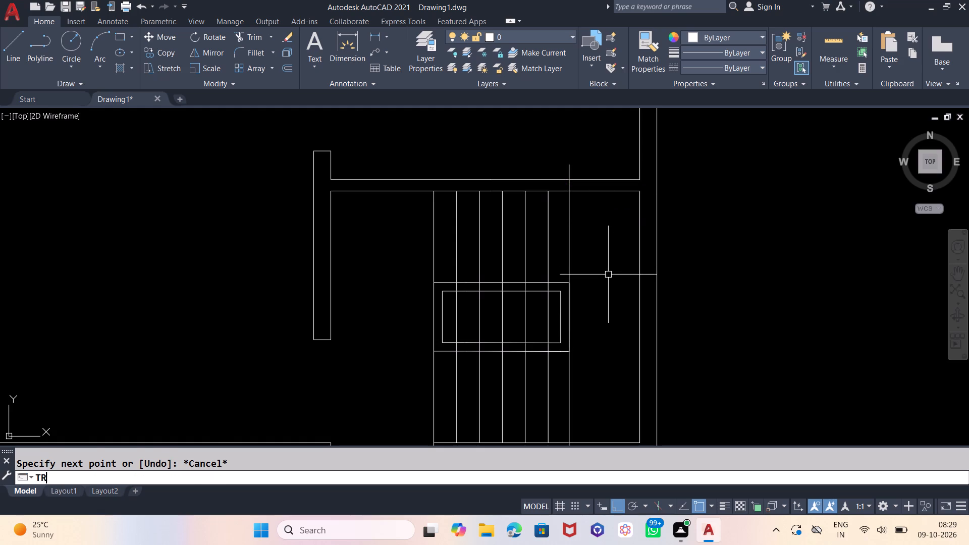
key("Return")
key("Return")
left_click(570, 166)
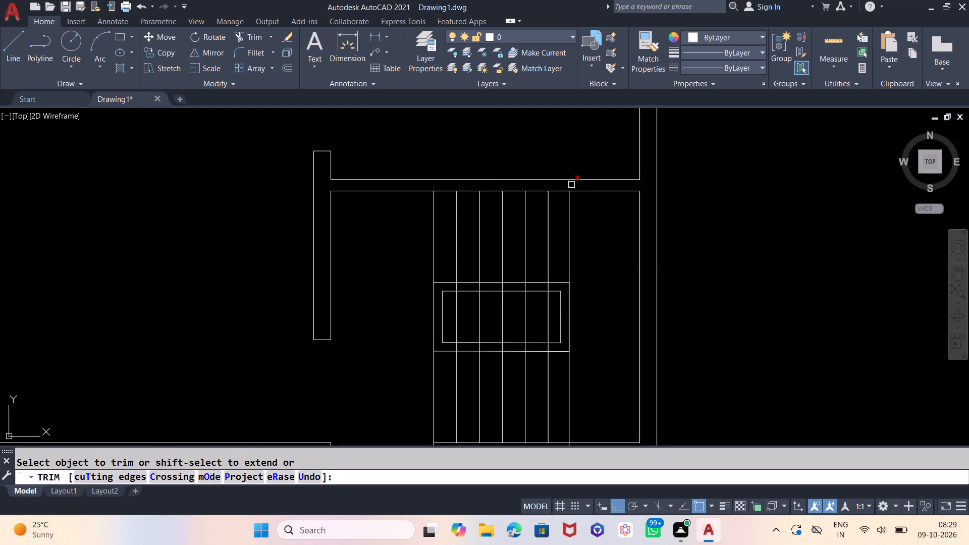
left_click(571, 185)
scroll(566, 147, "down", 1)
scroll(570, 358, "up", 3)
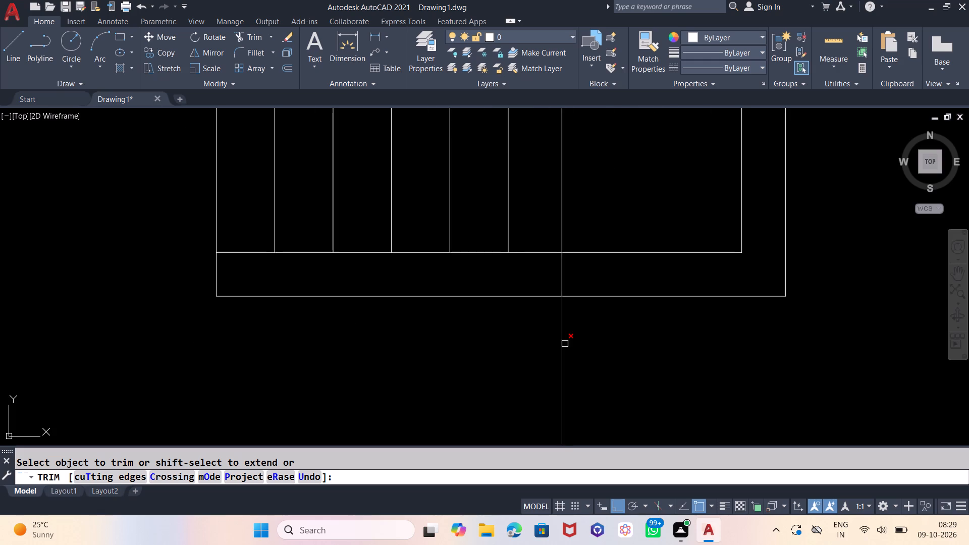
left_click(565, 342)
left_click(561, 282)
scroll(582, 389, "down", 2)
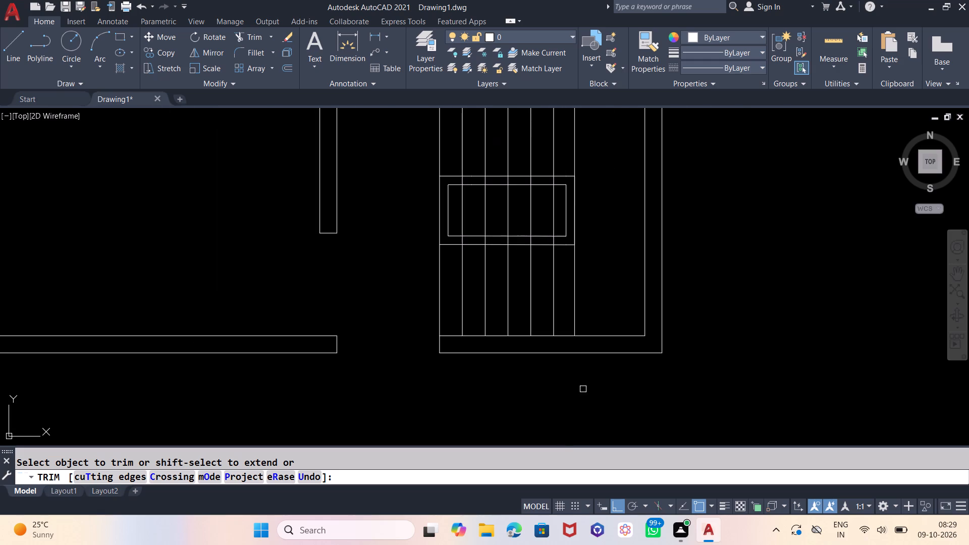
Trim the five 8" spaced vertical lines out of the inner rectangle and the gap between the two rectangle outlines.
scroll(547, 184, "up", 3)
left_click(582, 246)
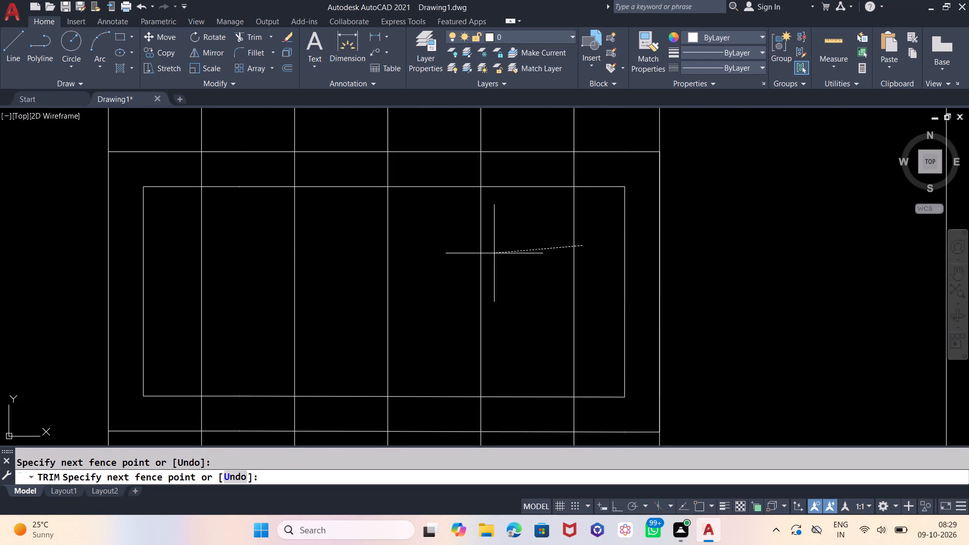
left_click(192, 229)
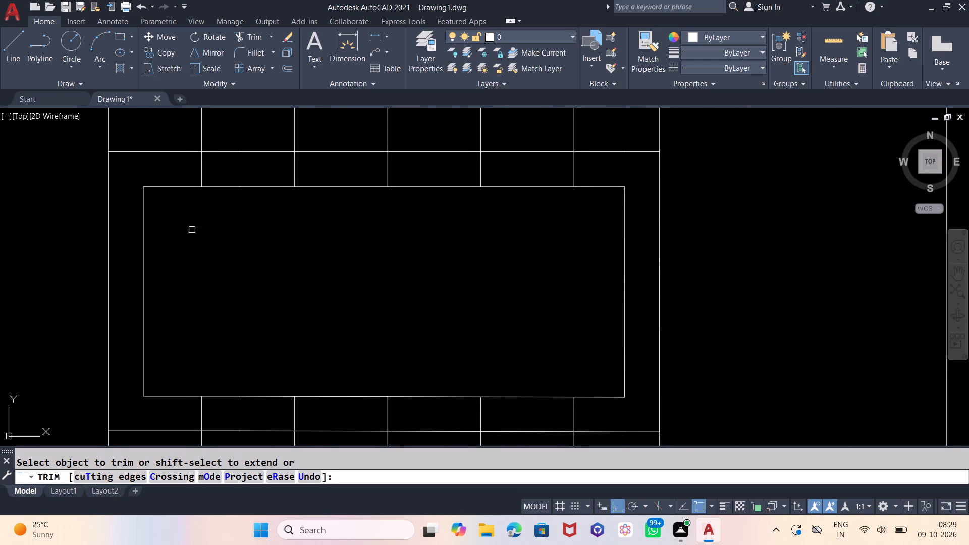
scroll(729, 287, "down", 1)
left_click(652, 365)
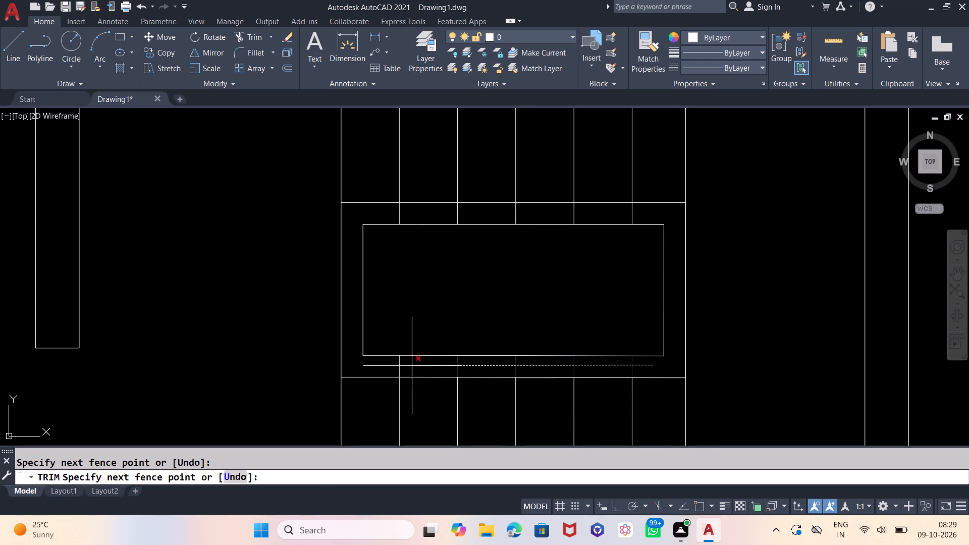
left_click(392, 366)
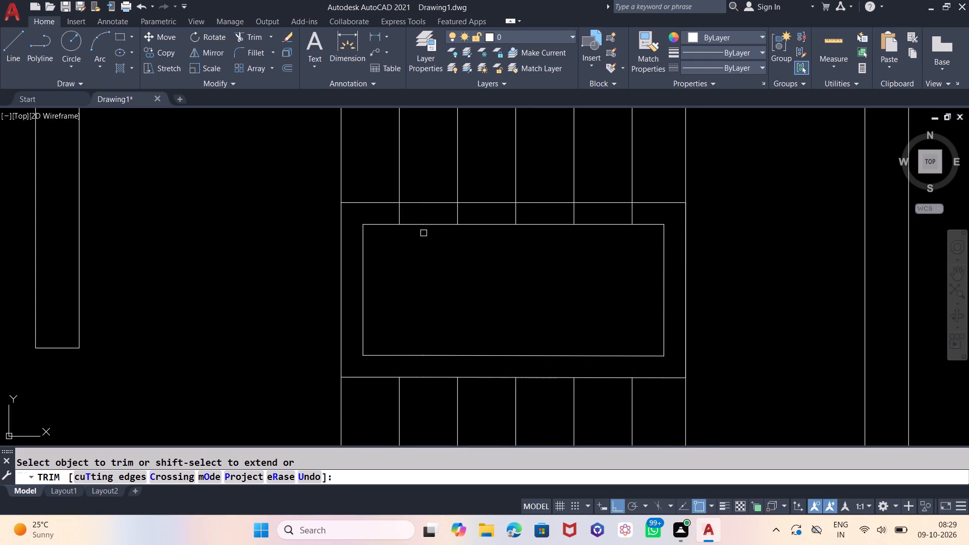
left_click(366, 210)
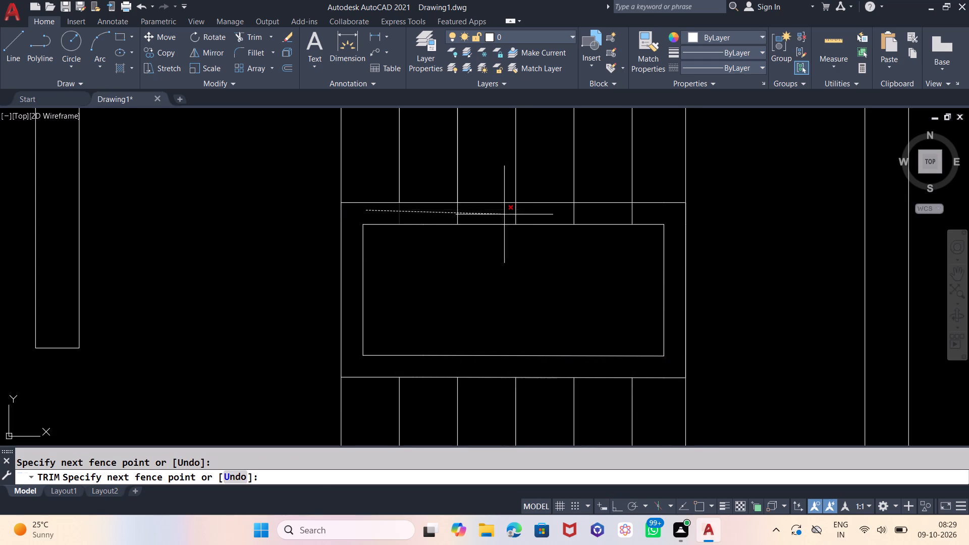
left_click(644, 210)
scroll(585, 180, "down", 1)
scroll(483, 244, "down", 1)
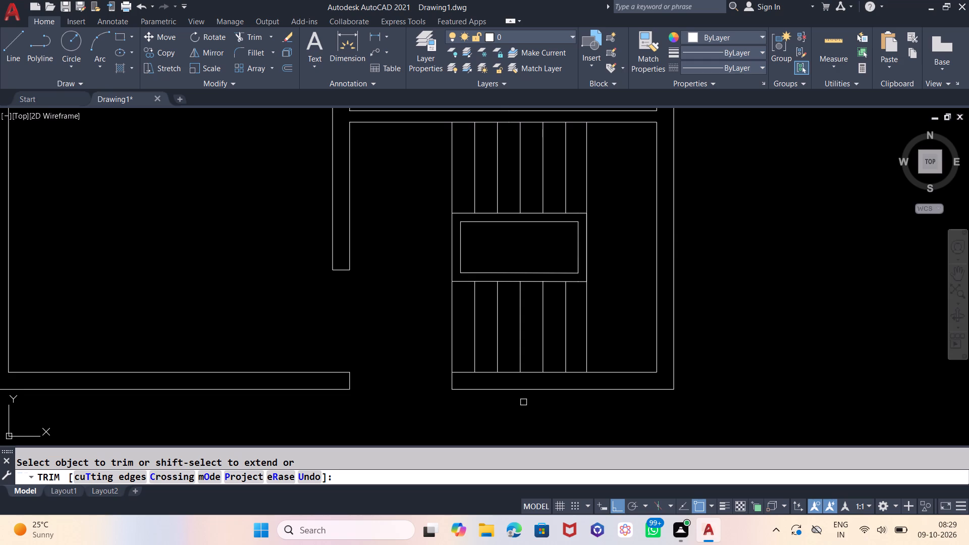
key("Escape")
Draw two horizontal lines rightward past the right exterior wall, from the outer rectangle's upper-right corner and its right edge's midpoint.
scroll(532, 418, "down", 1)
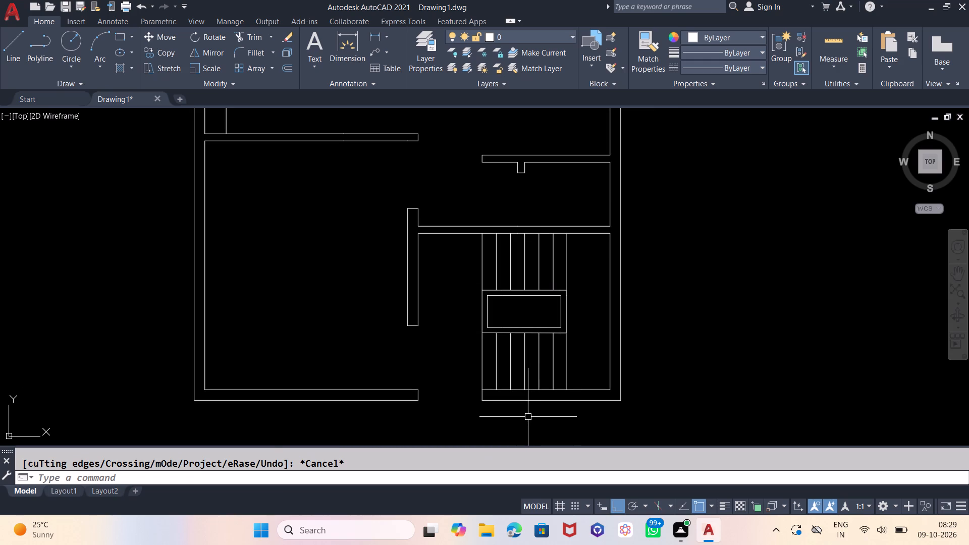
key("l")
key("Return")
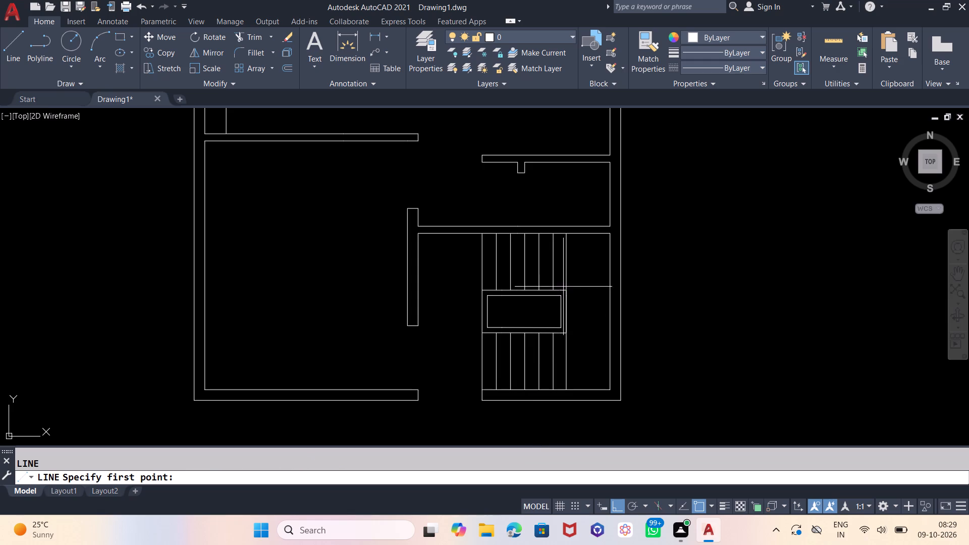
scroll(563, 288, "up", 7)
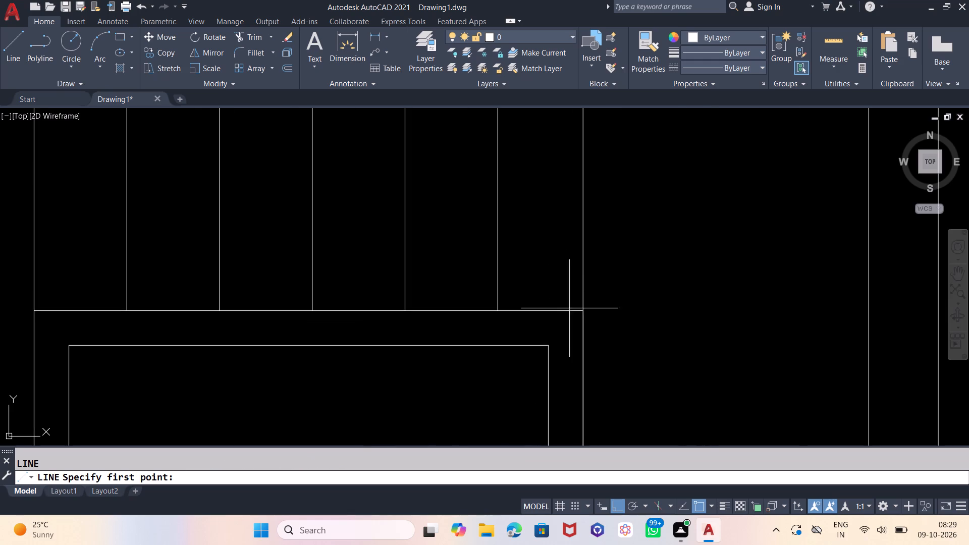
left_click(580, 311)
scroll(531, 321, "down", 1)
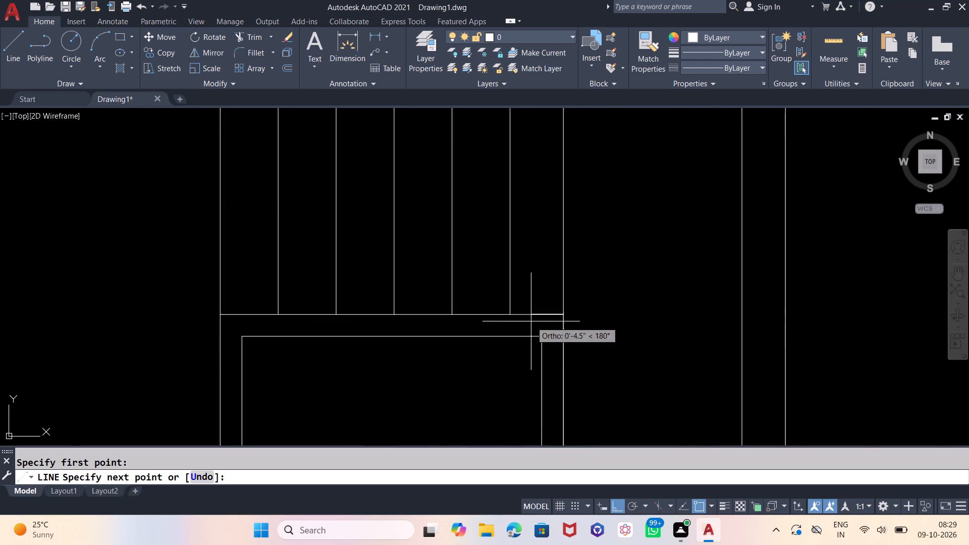
scroll(531, 321, "down", 1)
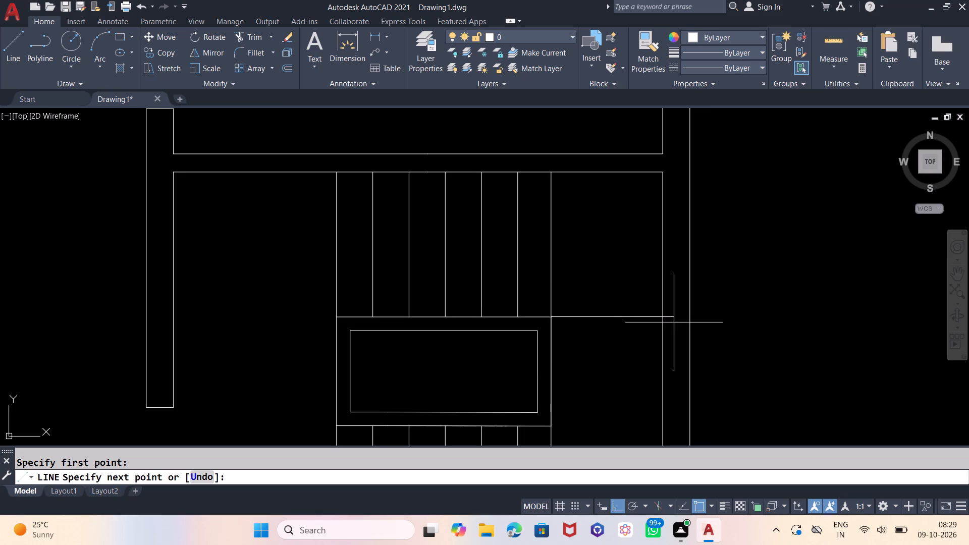
left_click(711, 322)
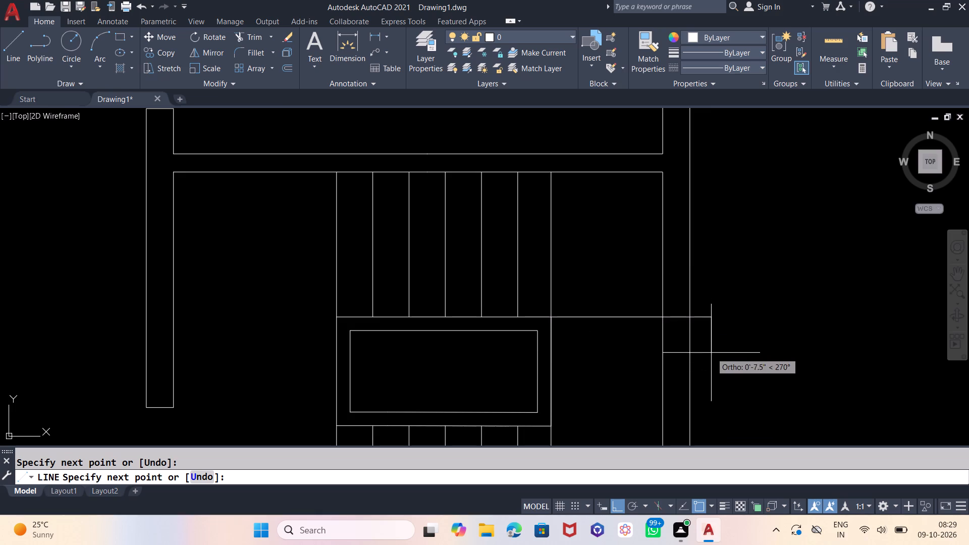
key("Escape")
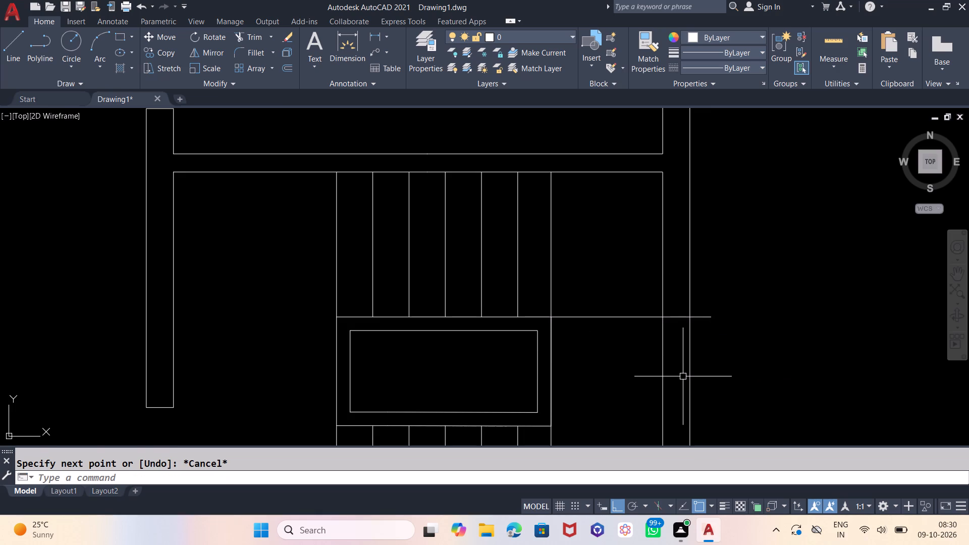
key("space")
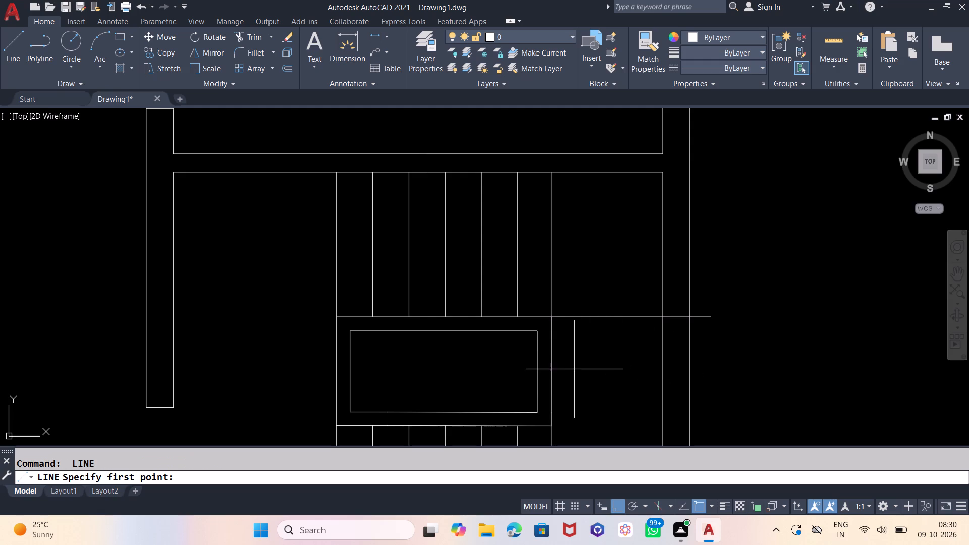
left_click(549, 370)
left_click(726, 377)
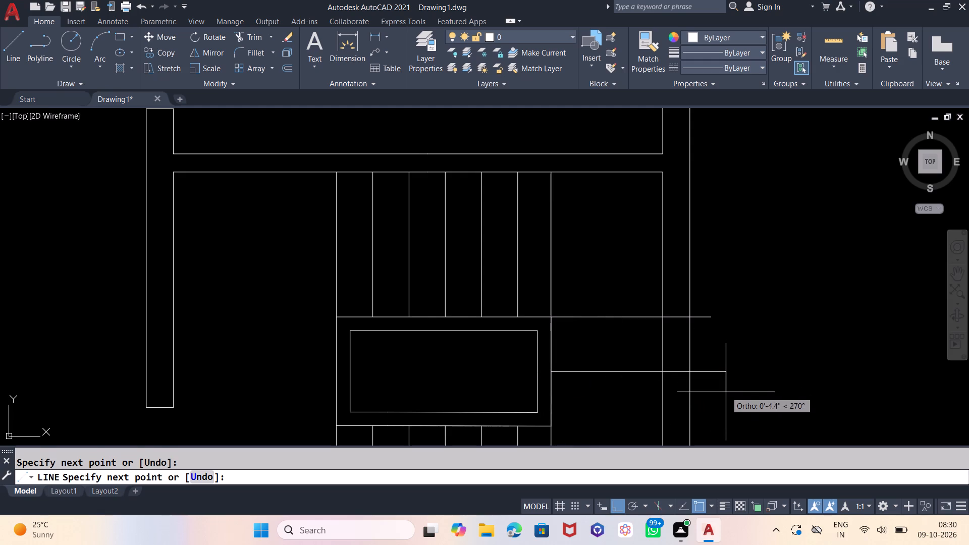
key("Escape")
Draw a line from the midpoint line's outer end to the outer rectangle's lower-right corner.
key("space")
key("space")
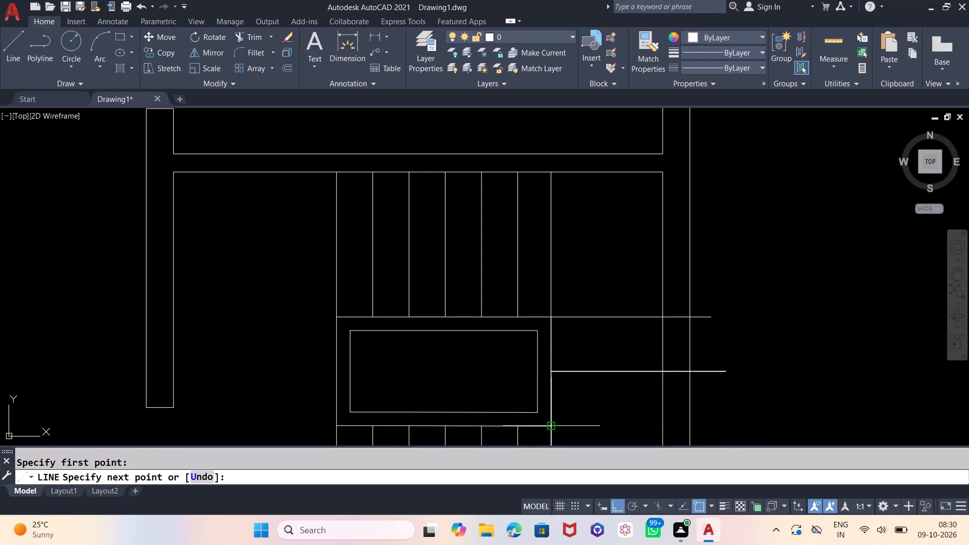
left_click(550, 424)
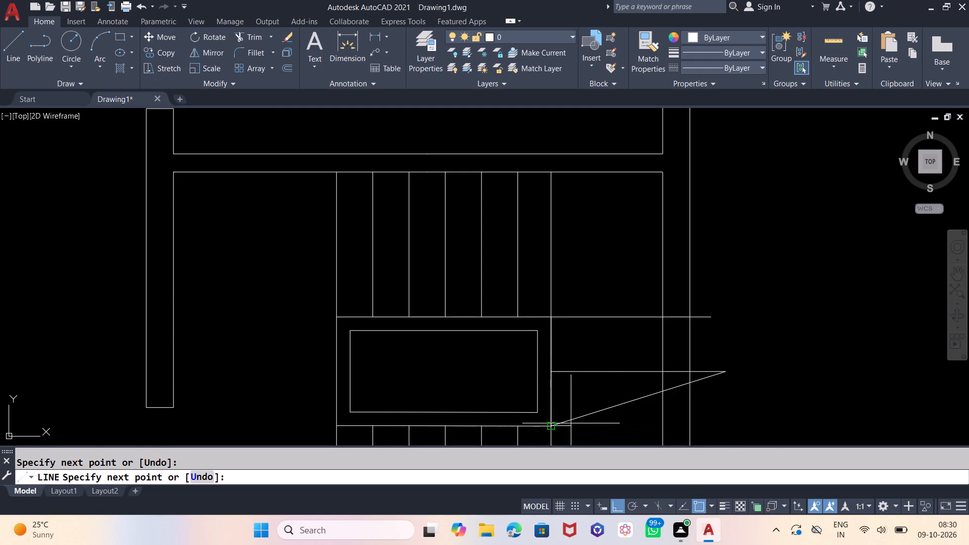
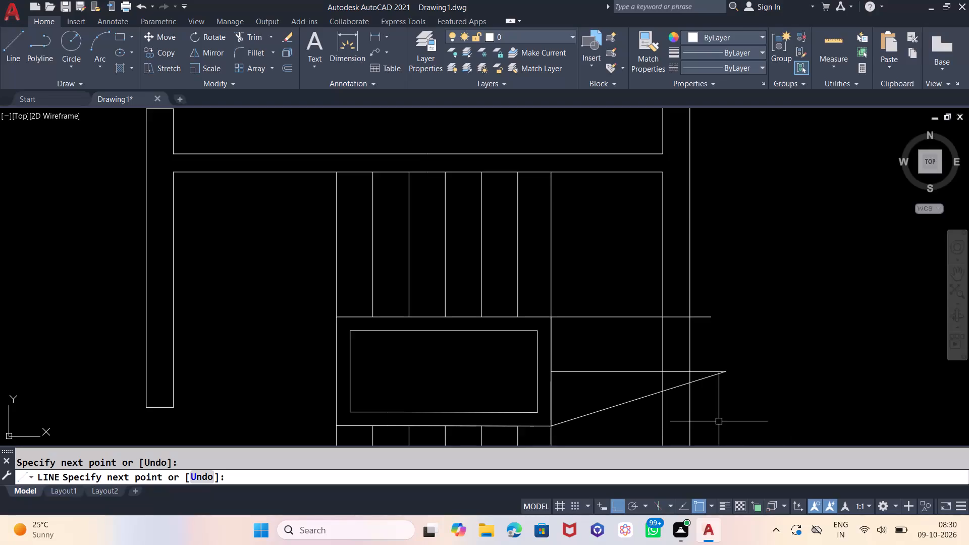
Undo the diagonal to the outer rectangle's lower-right corner and the horizontal line from its right edge's midpoint.
key("ctrl+z")
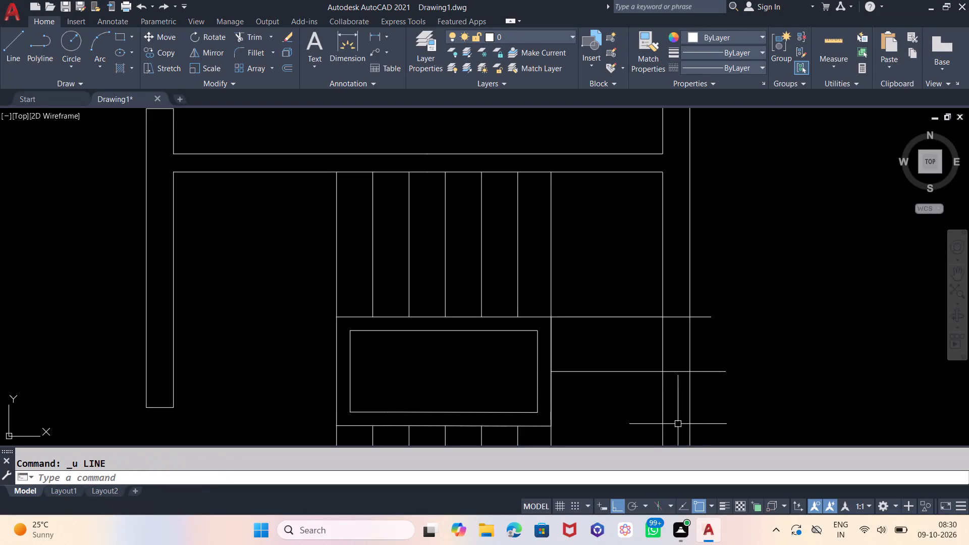
key("Return")
left_click_drag(641, 420, 649, 466)
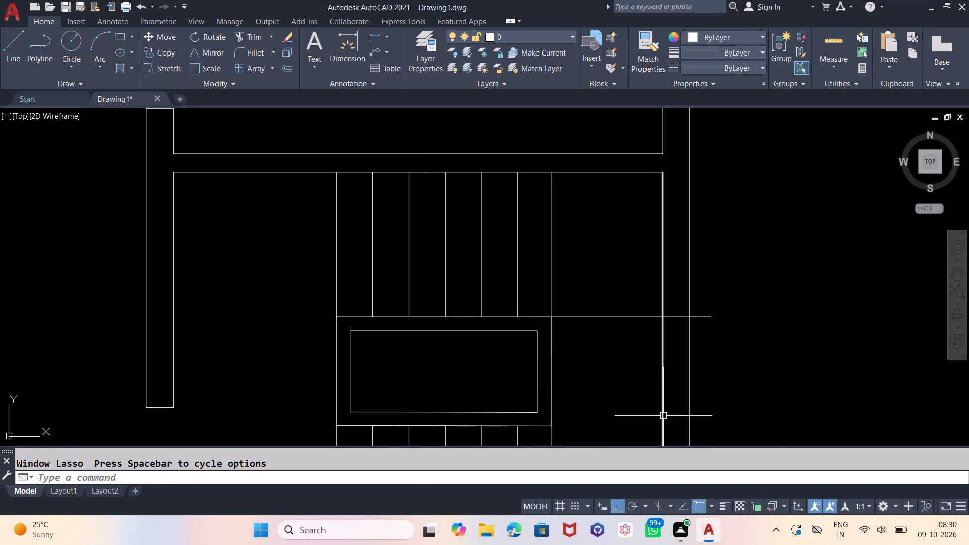
Draw a horizontal line from the midpoint of the outer rectangle's right edge to the right exterior wall's inner line.
key("l")
key("Return")
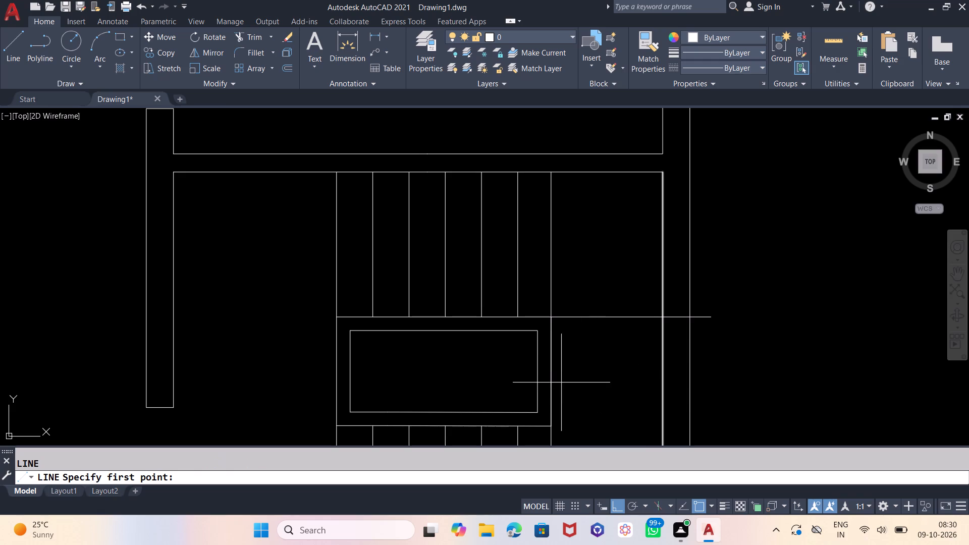
left_click(550, 369)
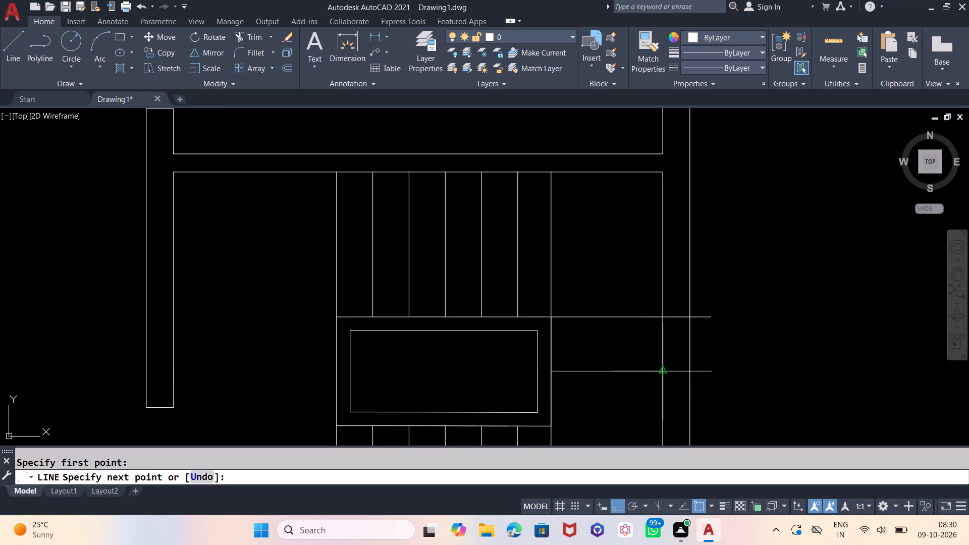
left_click(664, 370)
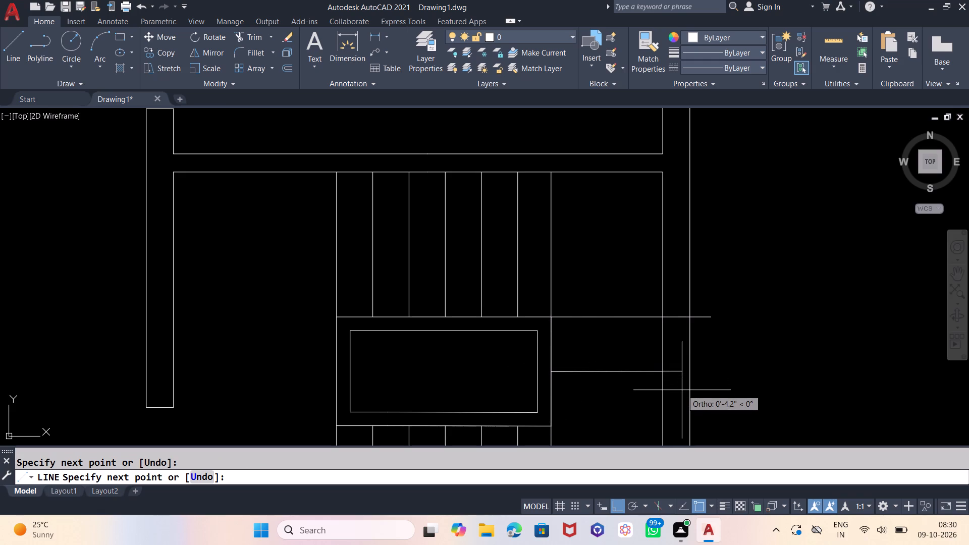
key("Escape")
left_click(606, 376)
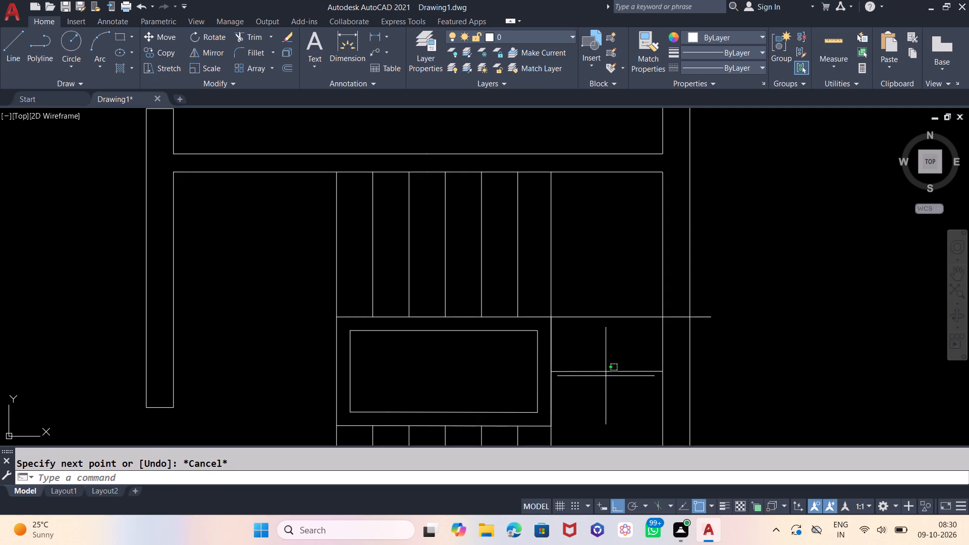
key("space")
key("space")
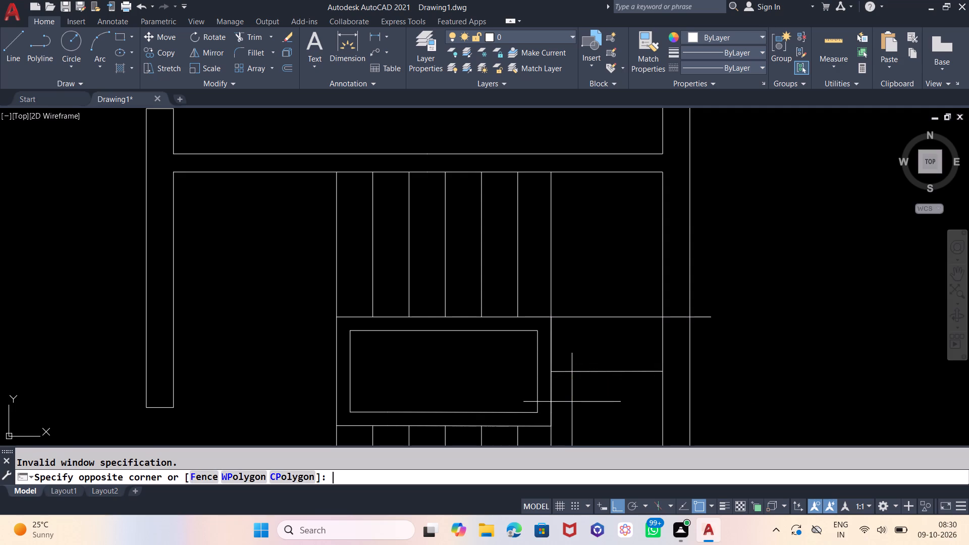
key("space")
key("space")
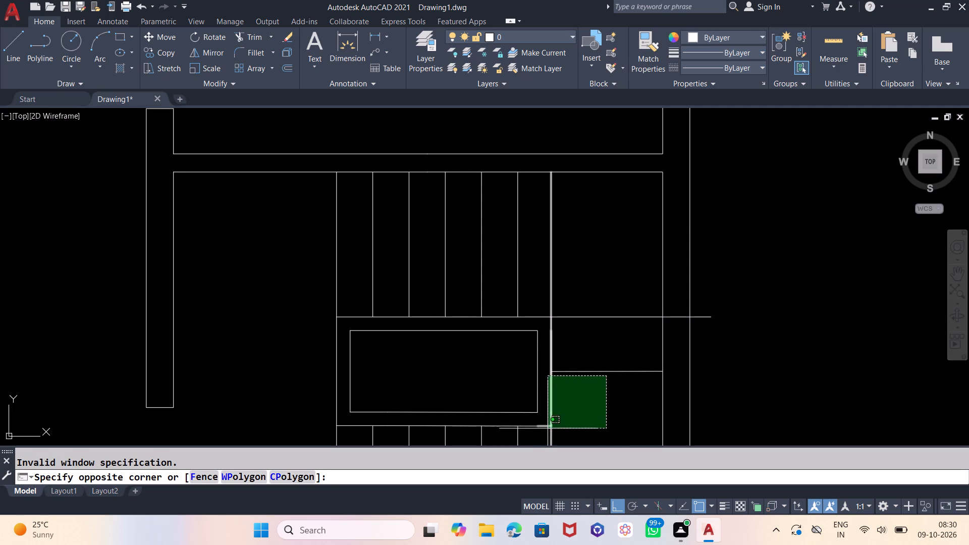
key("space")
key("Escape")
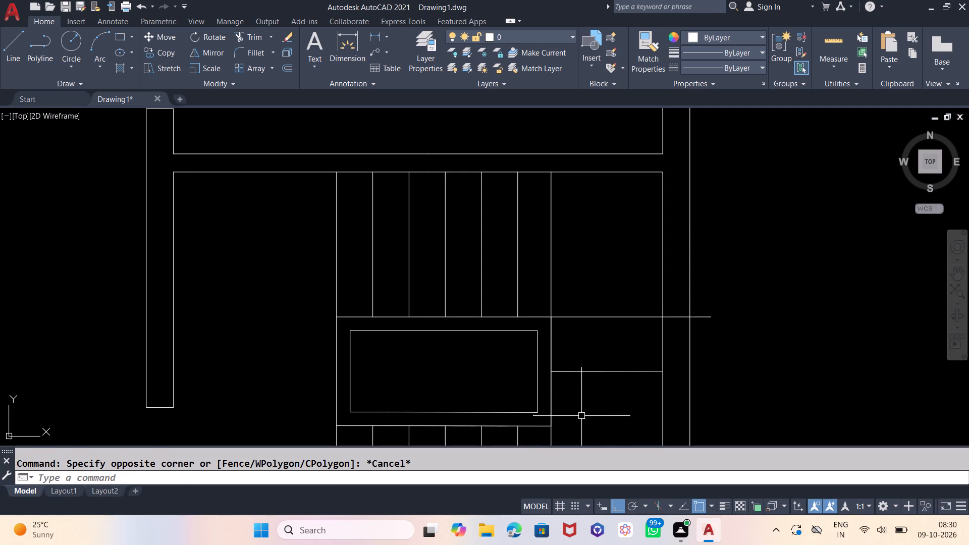
Draw a horizontal line from the outer rectangle's lower-right corner to just past the right exterior wall.
key("l")
key("Return")
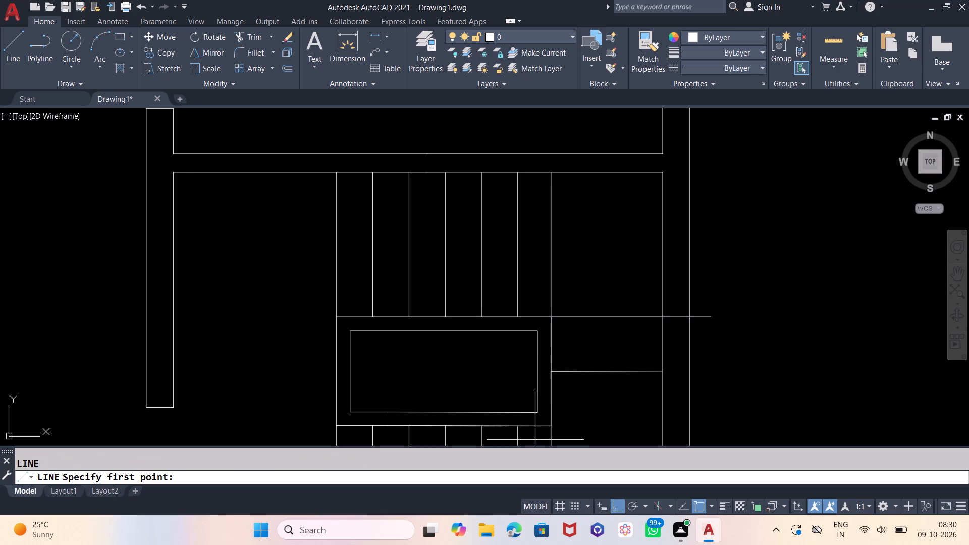
scroll(551, 426, "up", 4)
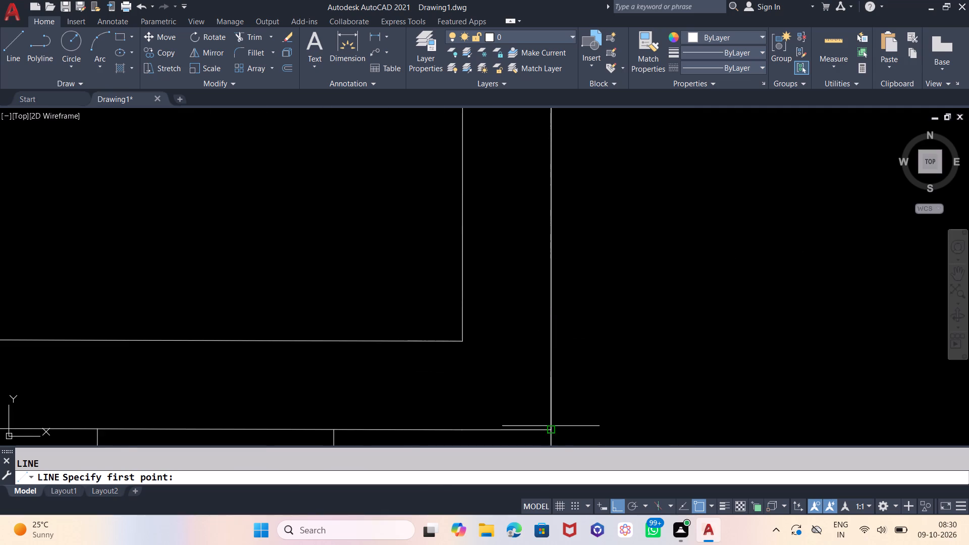
left_click(551, 431)
scroll(558, 429, "down", 3)
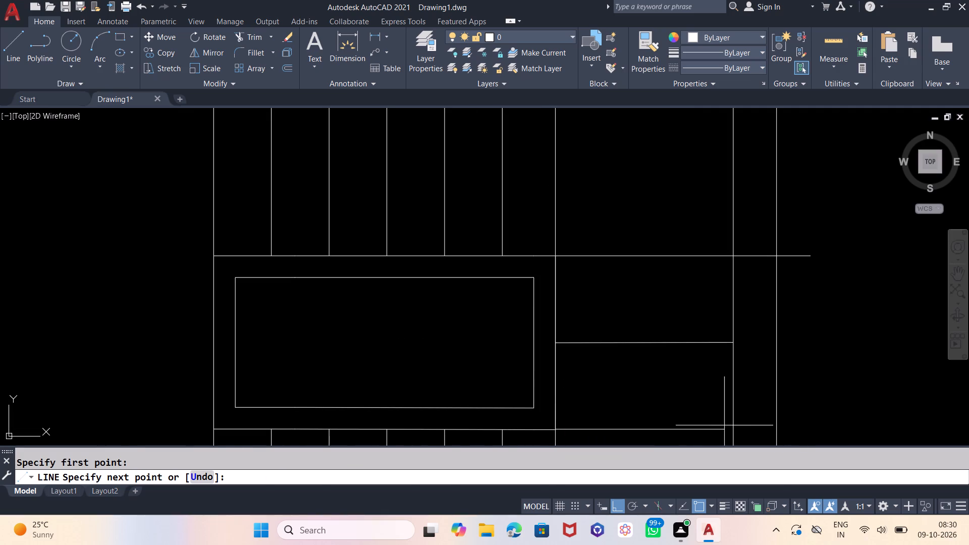
left_click(803, 417)
key("Escape")
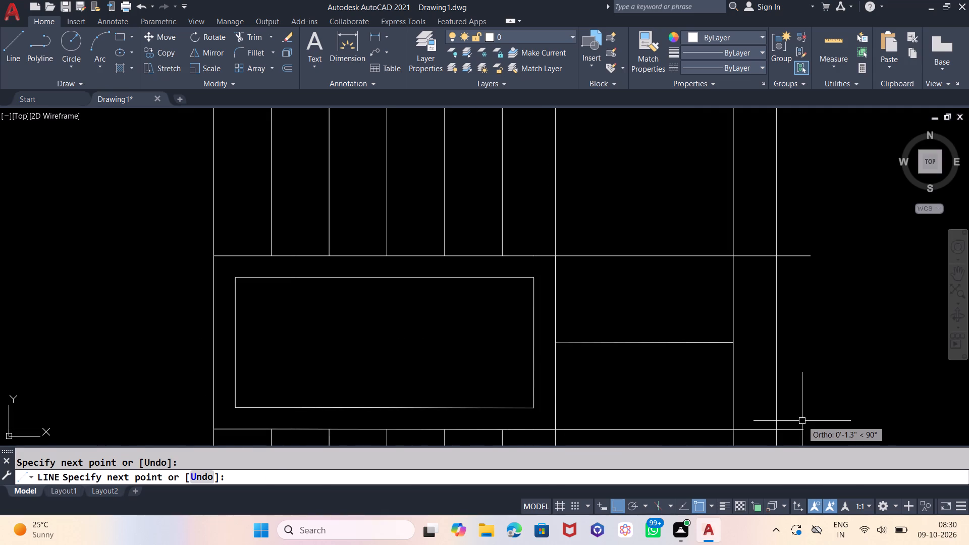
key("Escape")
Trim the upper and lower horizontal landing lines where they cross and overshoot the right exterior wall.
key("t")
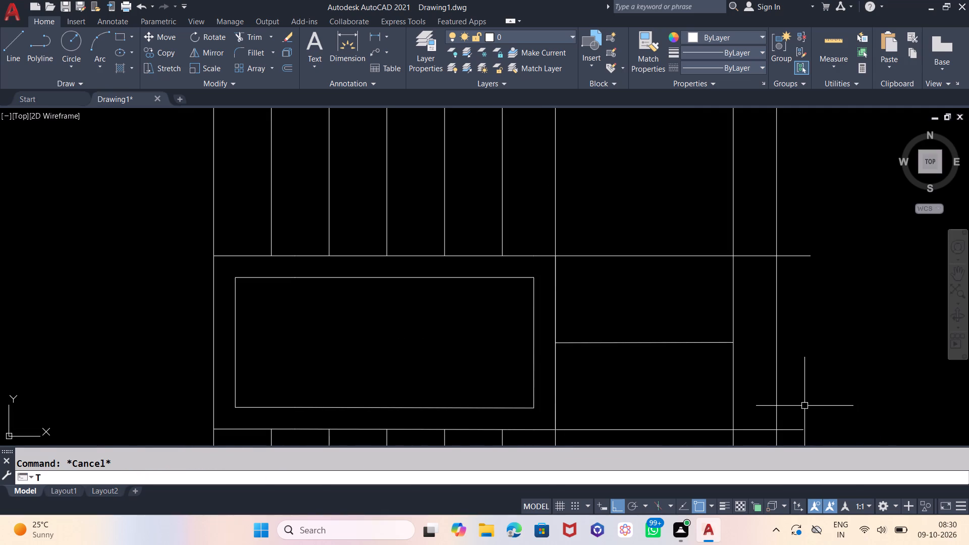
key("r")
key("Return")
key("Return")
left_click_drag(800, 404, 798, 408)
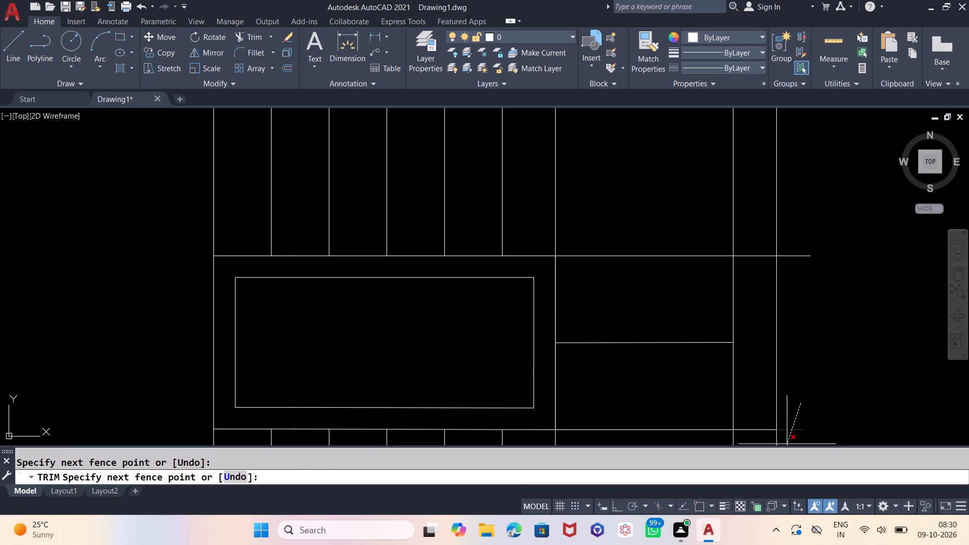
left_click(790, 435)
left_click_drag(785, 250, 786, 258)
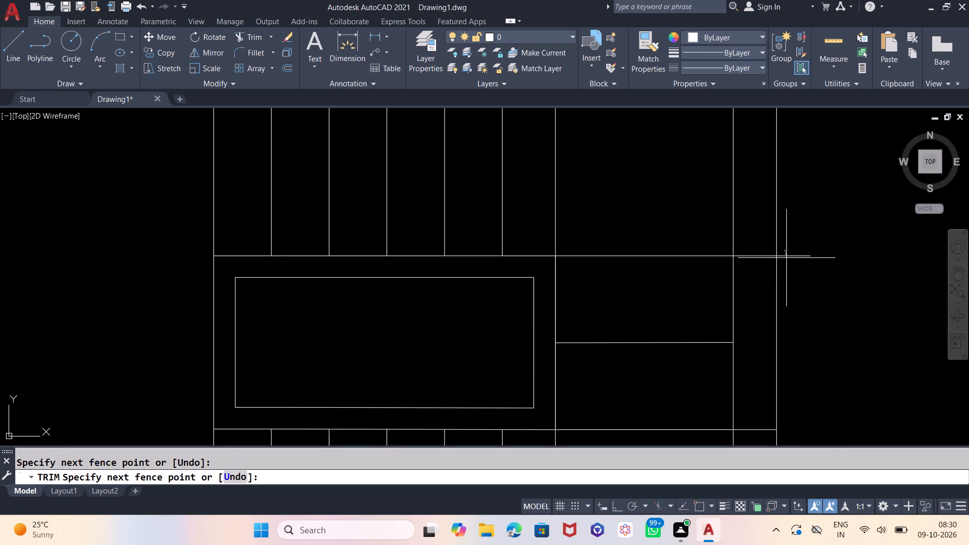
left_click(786, 258)
left_click(762, 255)
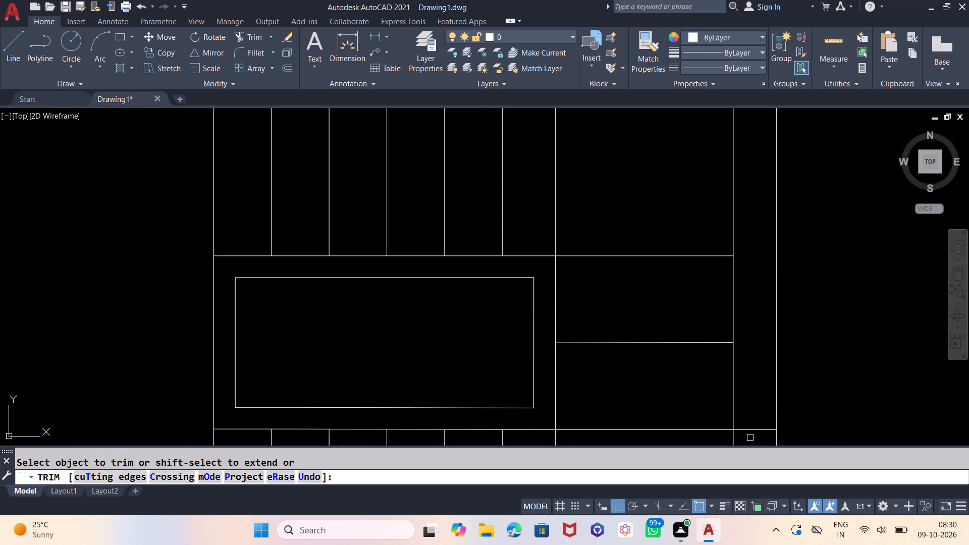
left_click(750, 430)
Draw diagonal lines from the outer rectangle's upper-right and lower-right corners to the matching inner wall corners of the stair area.
scroll(693, 353, "down", 2)
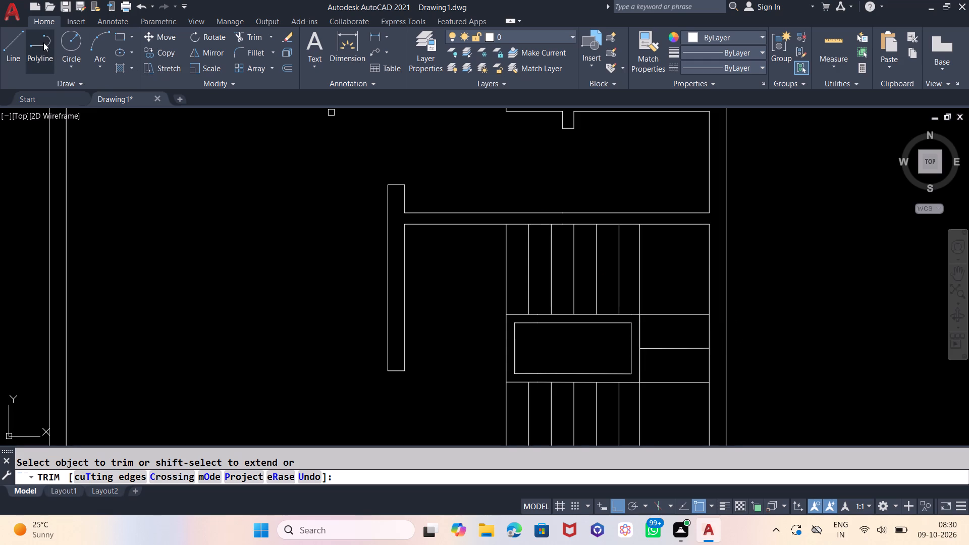
left_click(10, 41)
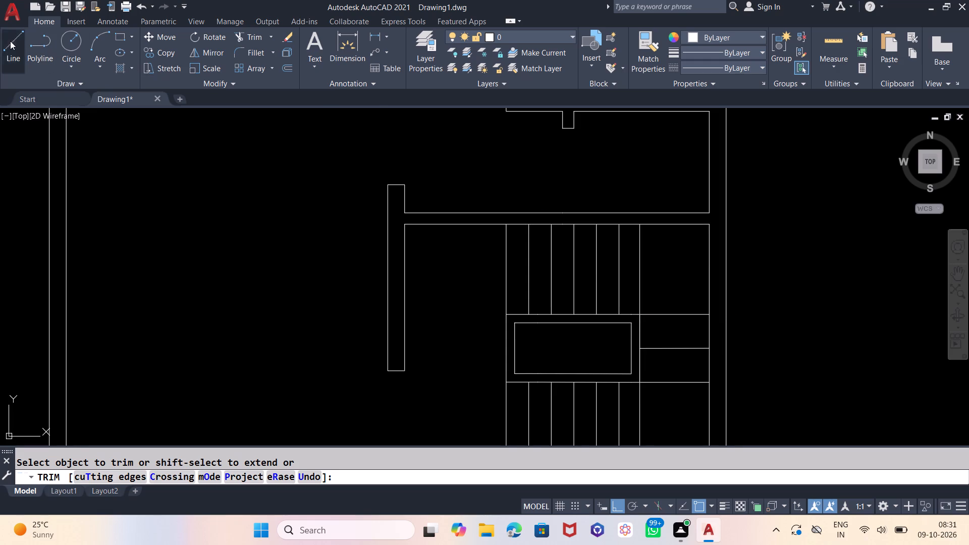
scroll(256, 188, "down", 2)
scroll(288, 217, "up", 2)
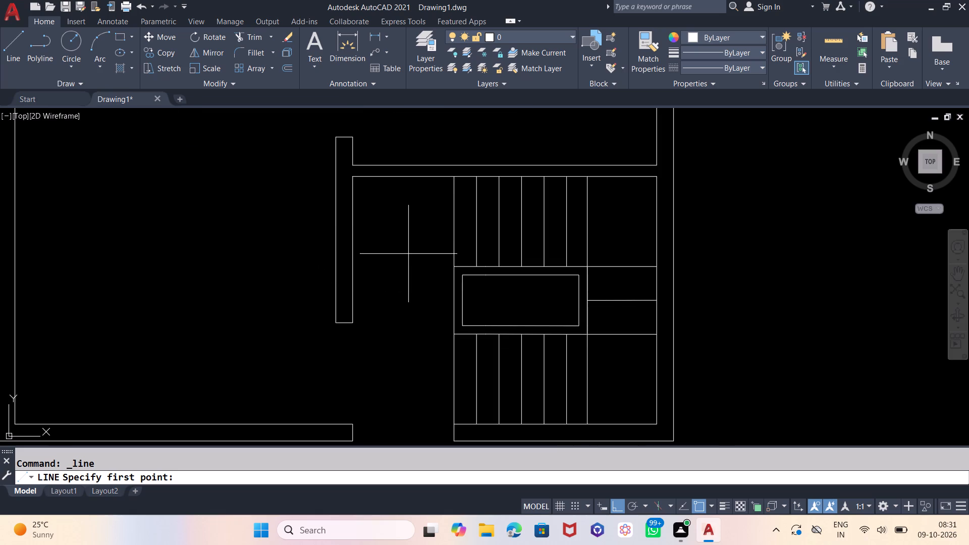
key("F8")
left_click(588, 268)
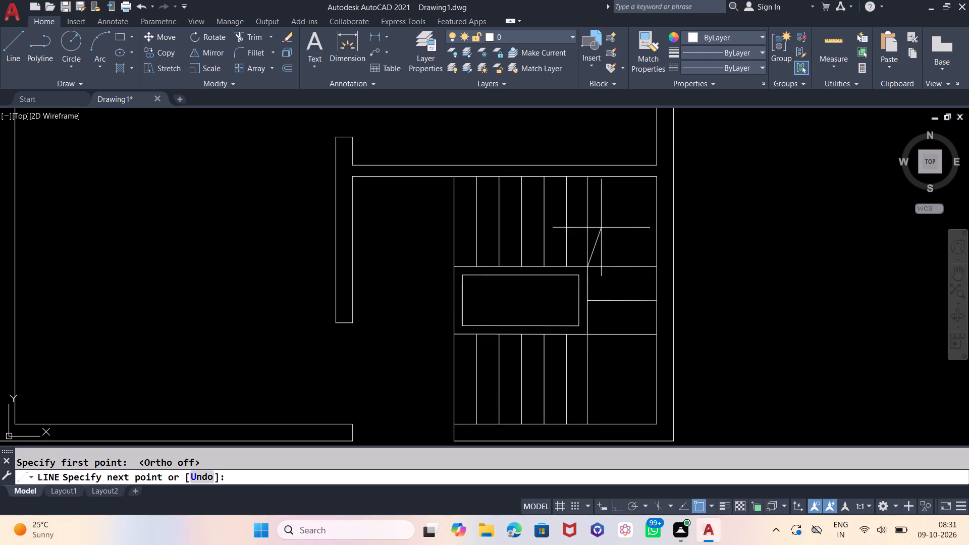
left_click(654, 178)
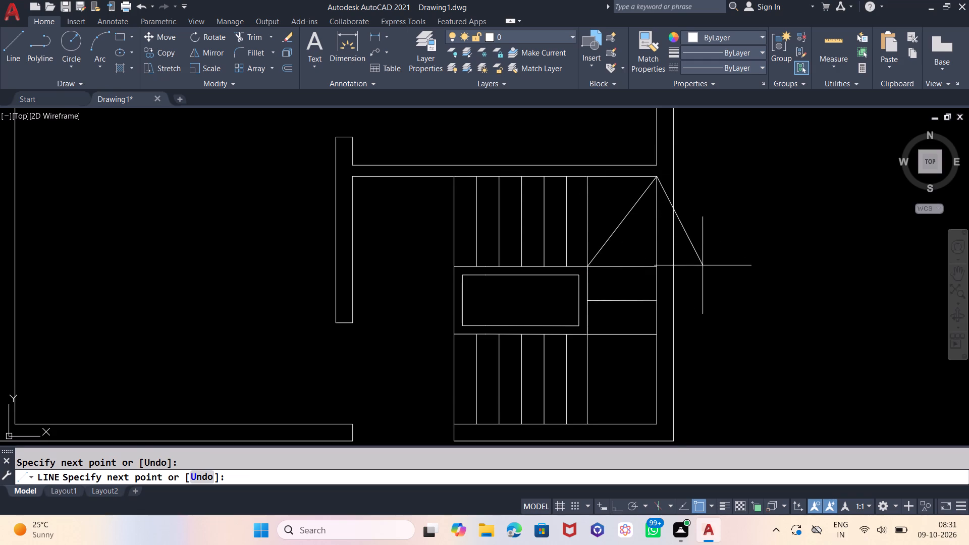
key("Escape")
key("space")
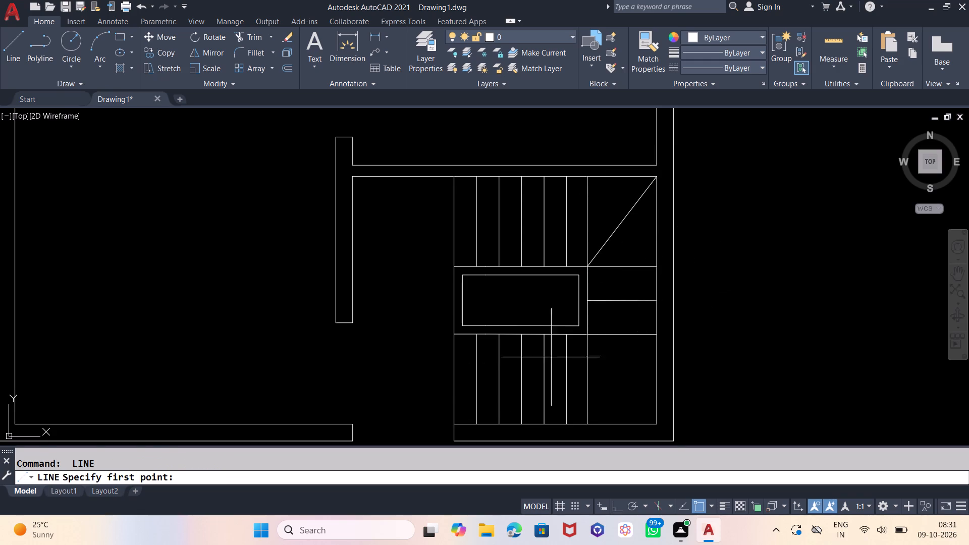
left_click(591, 335)
left_click(655, 421)
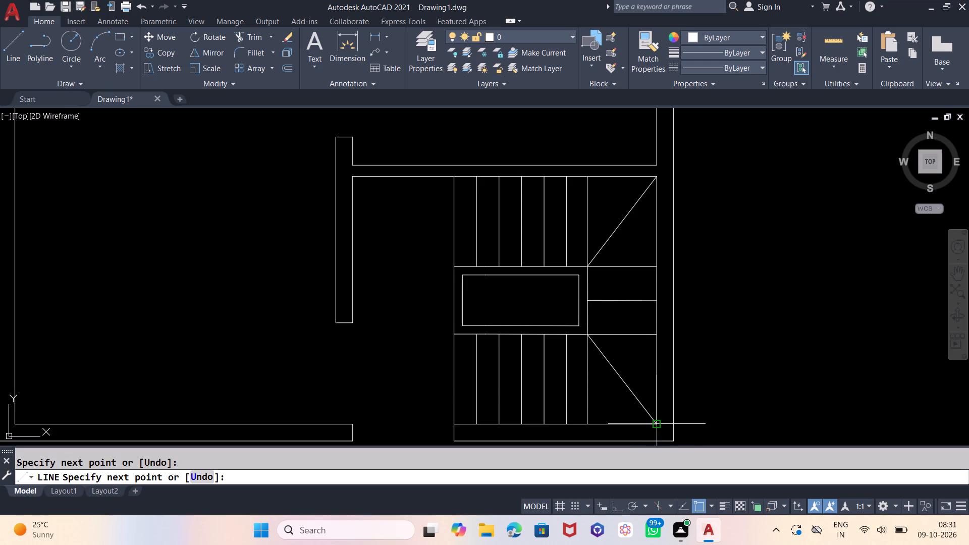
key("Escape")
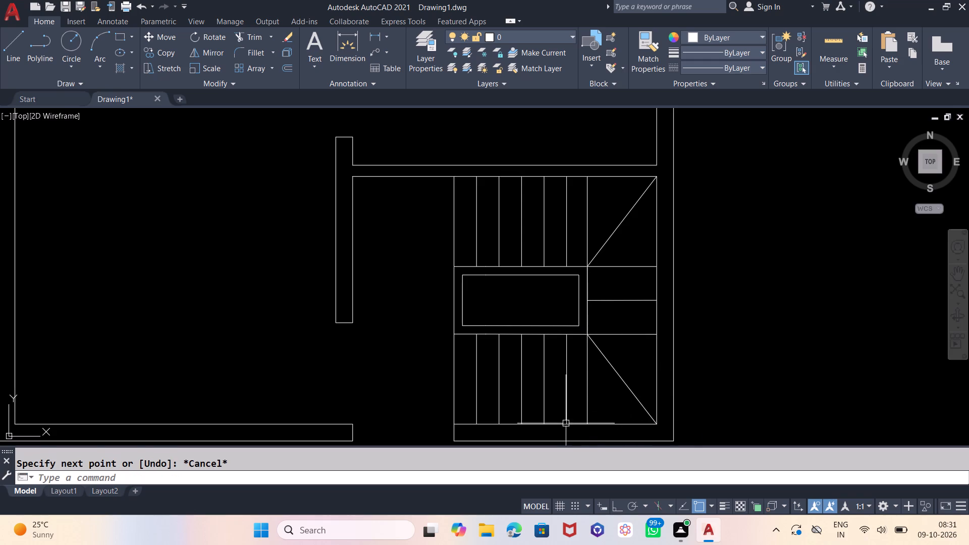
Draw a horizontal line leftward from the outer rectangle's upper-left corner to just past the short vertical partition wall.
middle_click_drag(571, 374, 562, 353)
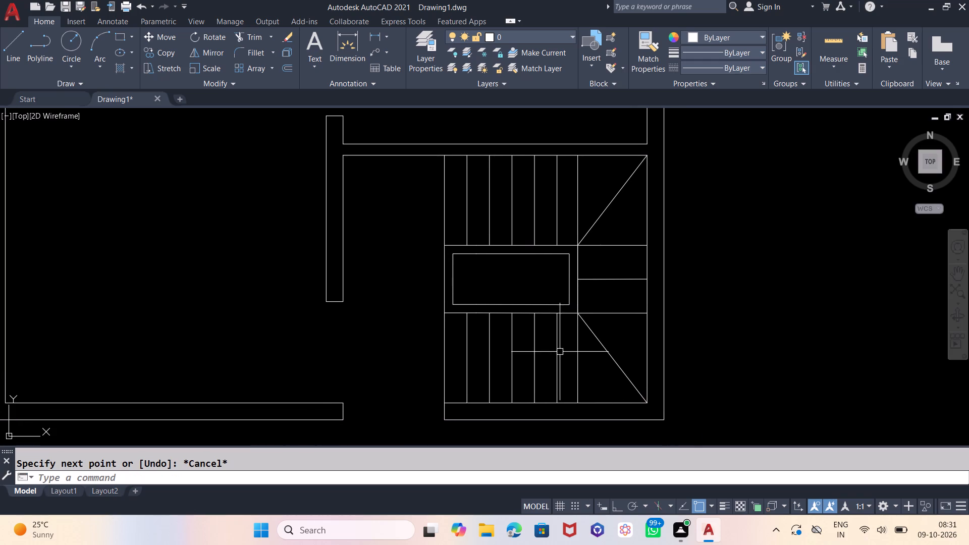
left_click(21, 44)
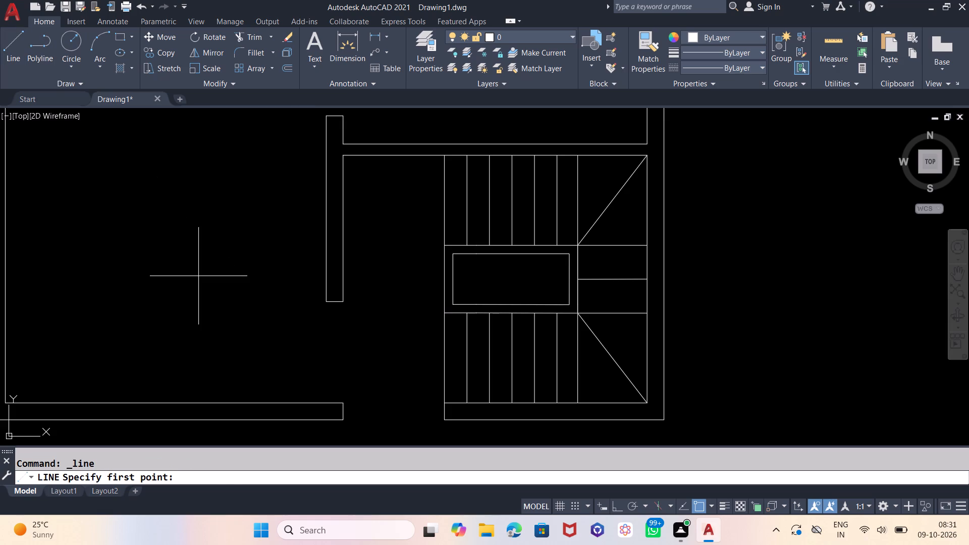
key("F8")
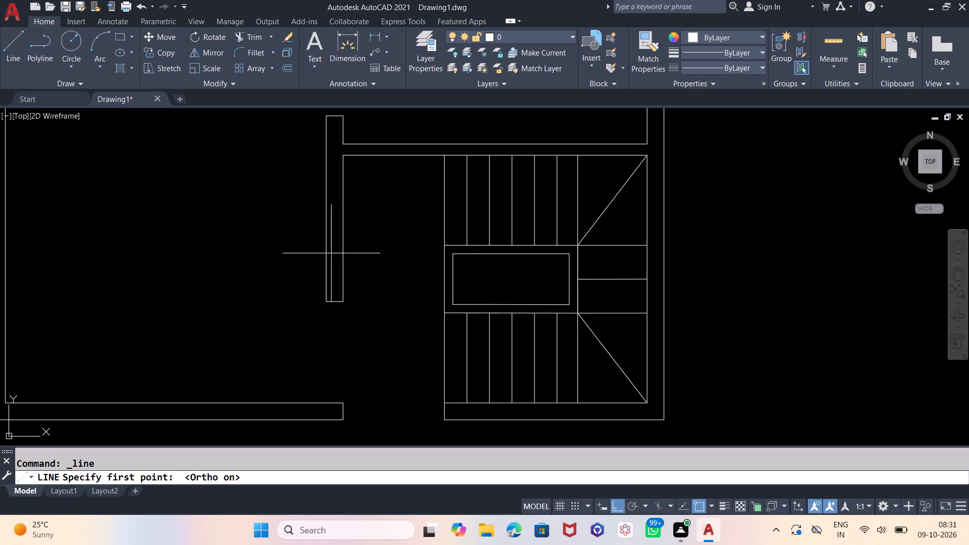
left_click(441, 246)
left_click(308, 246)
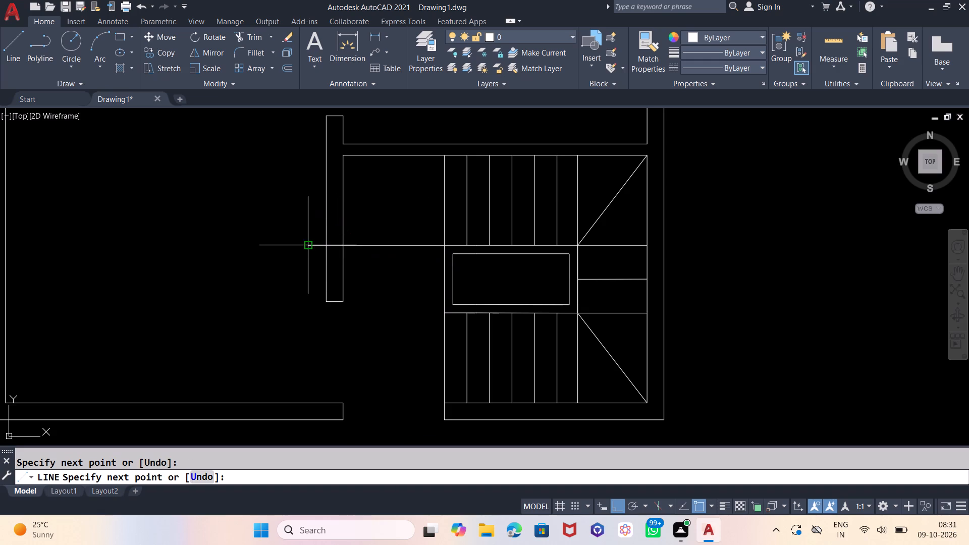
key("Escape")
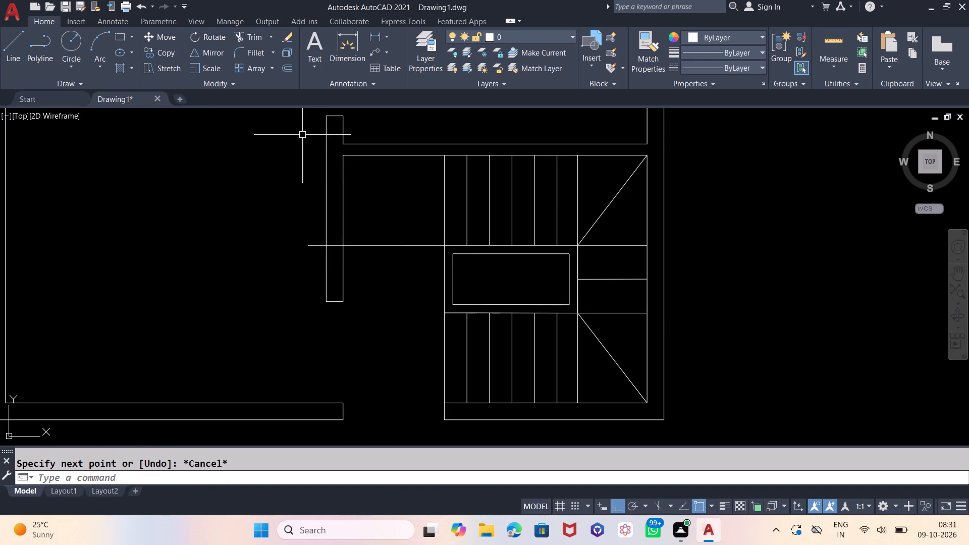
Draw a diagonal line from the outer stair rectangle's upper-left corner to the corner where the upper stair wall meets the short vertical partition.
left_click(20, 48)
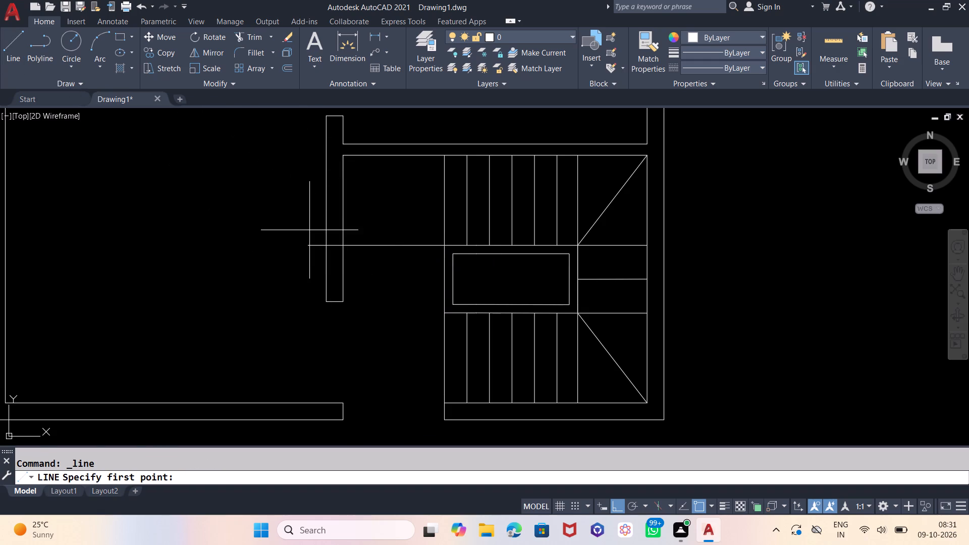
key("F8")
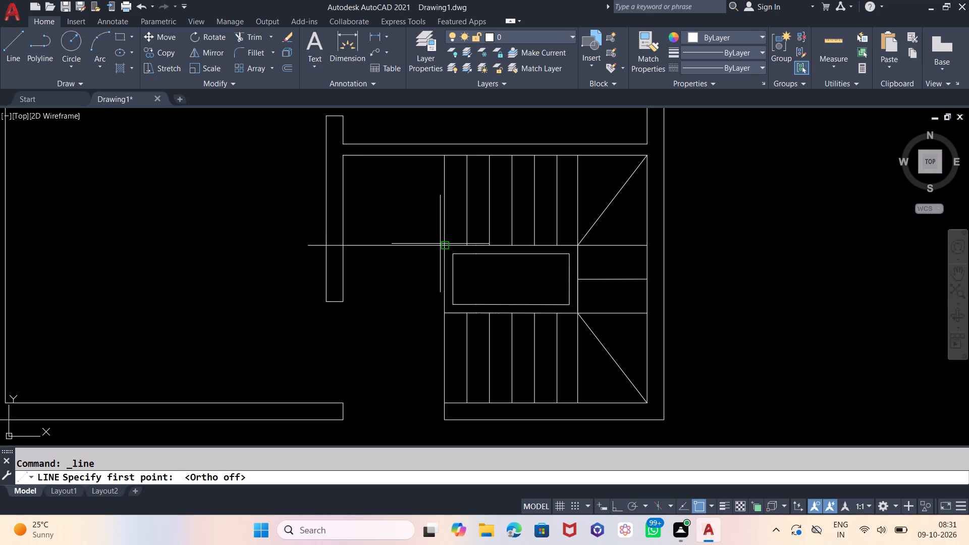
left_click(443, 244)
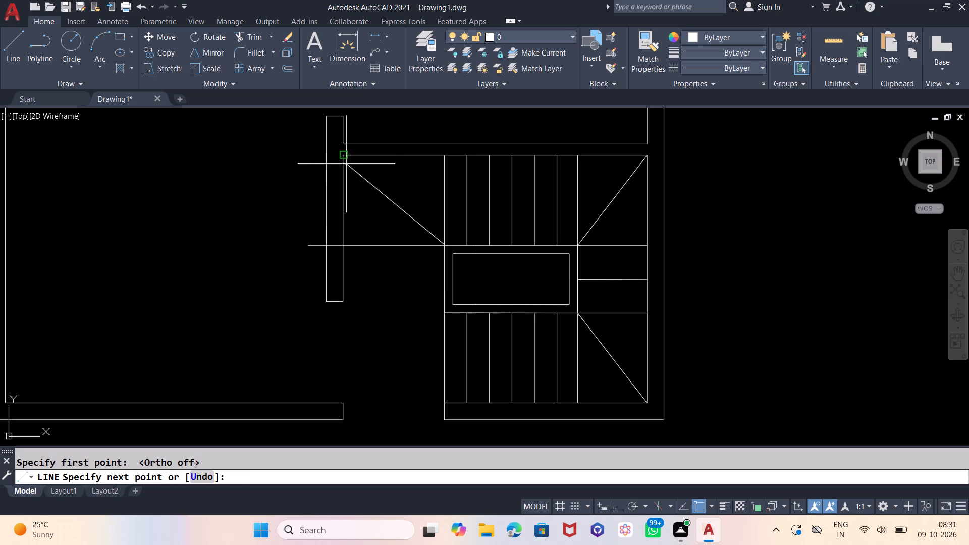
left_click(343, 157)
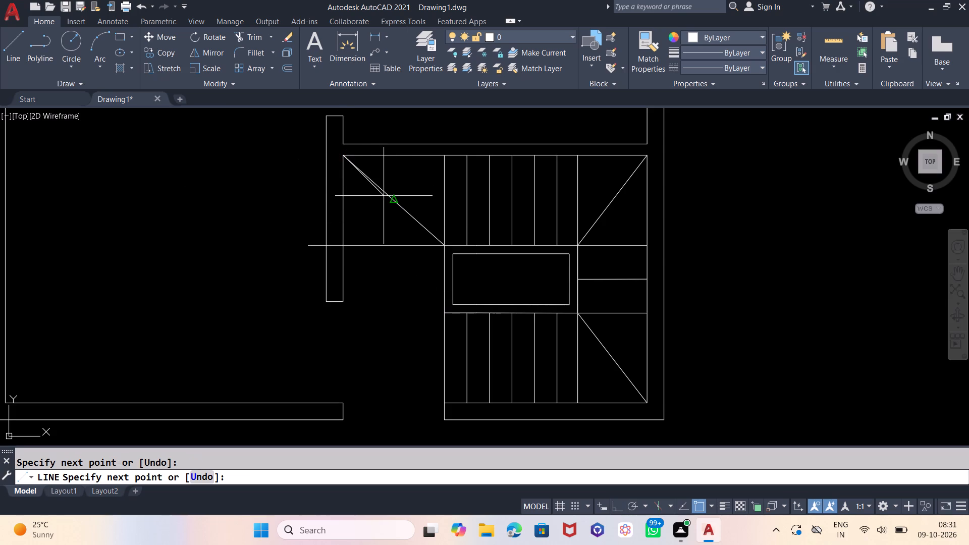
key("Escape")
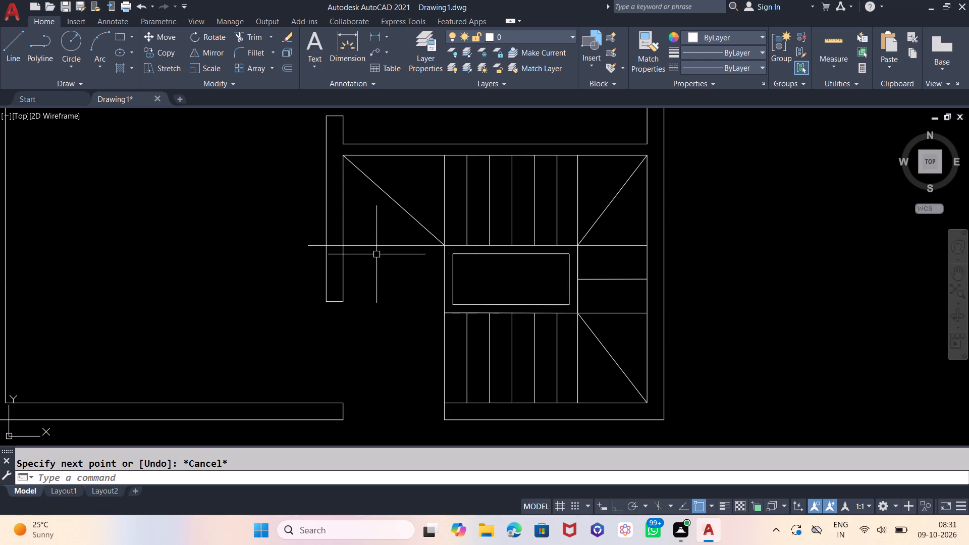
Trim the horizontal stair line where it crosses and overshoots the short vertical partition wall.
key("t")
key("r")
key("Return")
key("Return")
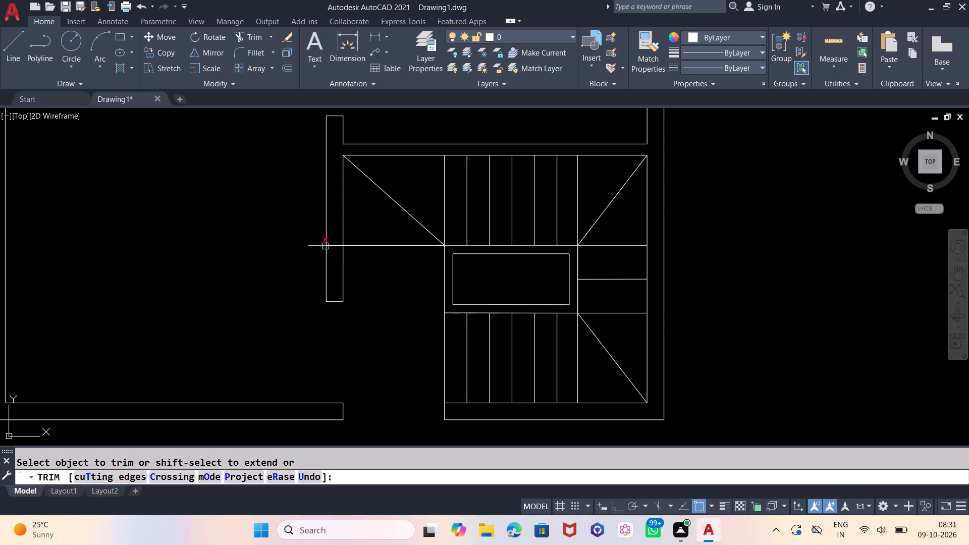
left_click(312, 245)
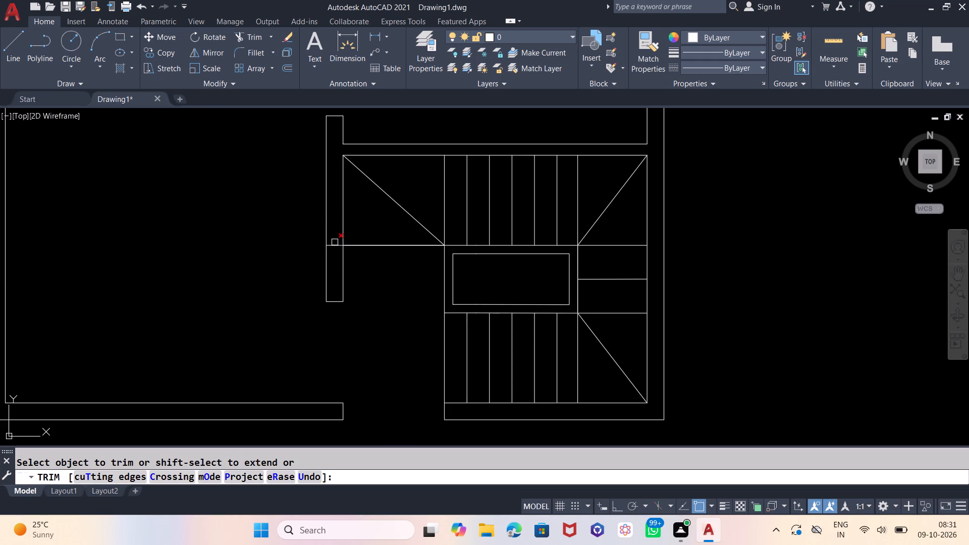
left_click(335, 245)
scroll(436, 274, "down", 1)
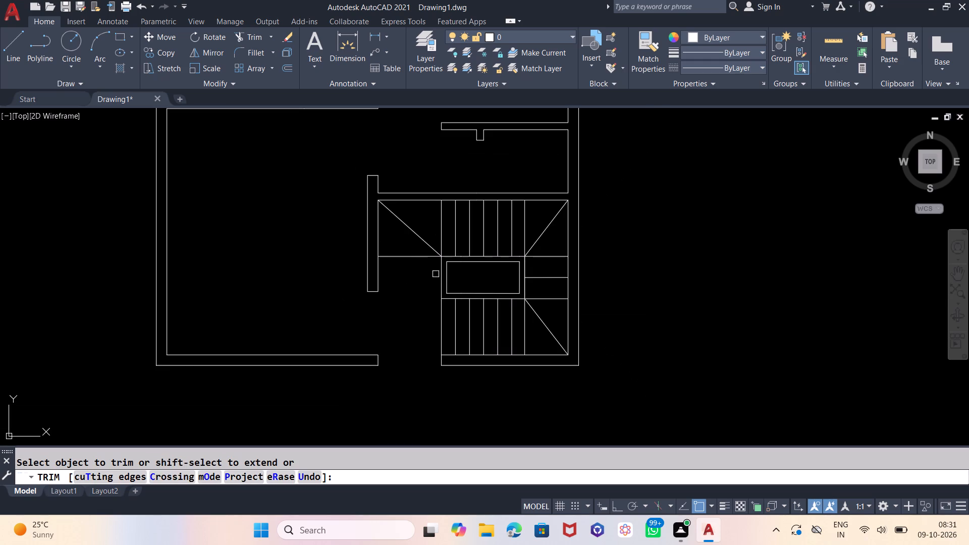
scroll(751, 299, "down", 1)
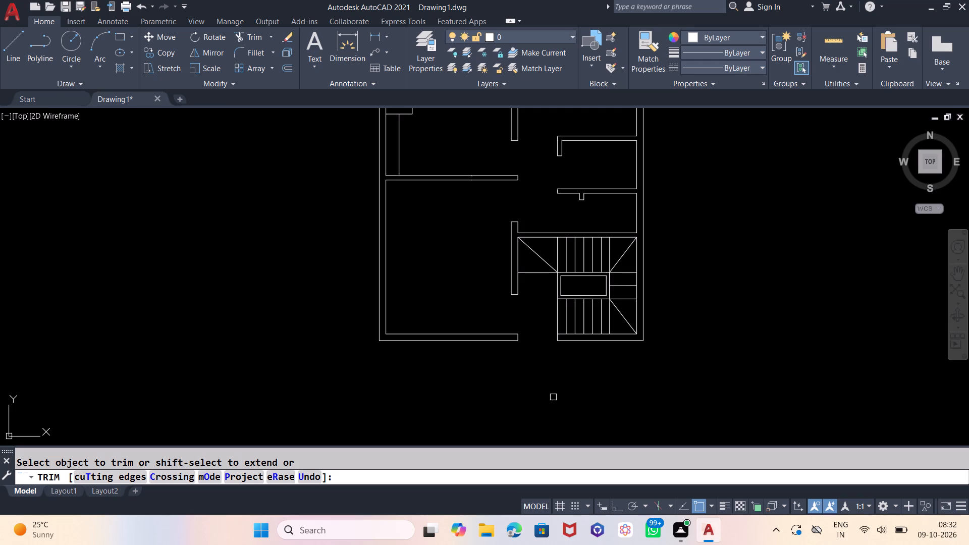
scroll(481, 389, "down", 1)
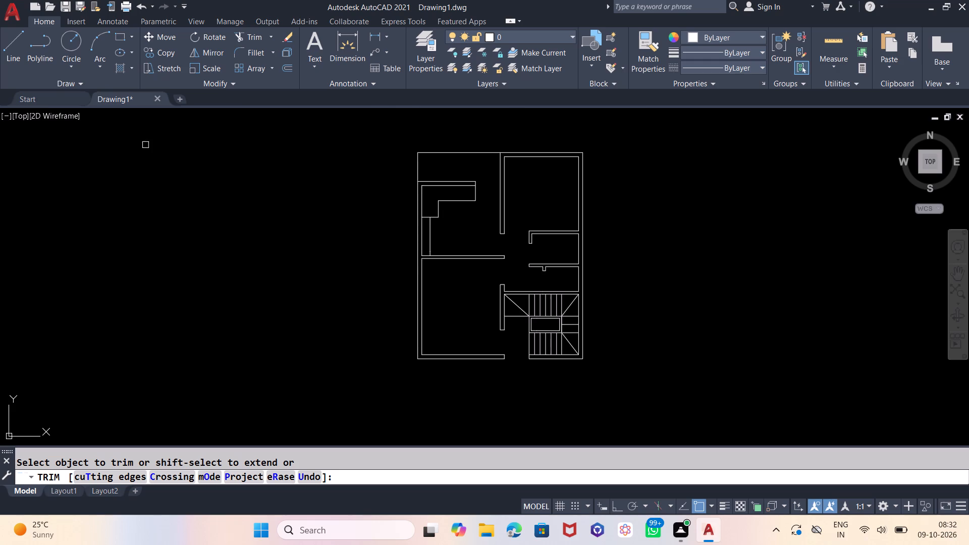
key("Escape")
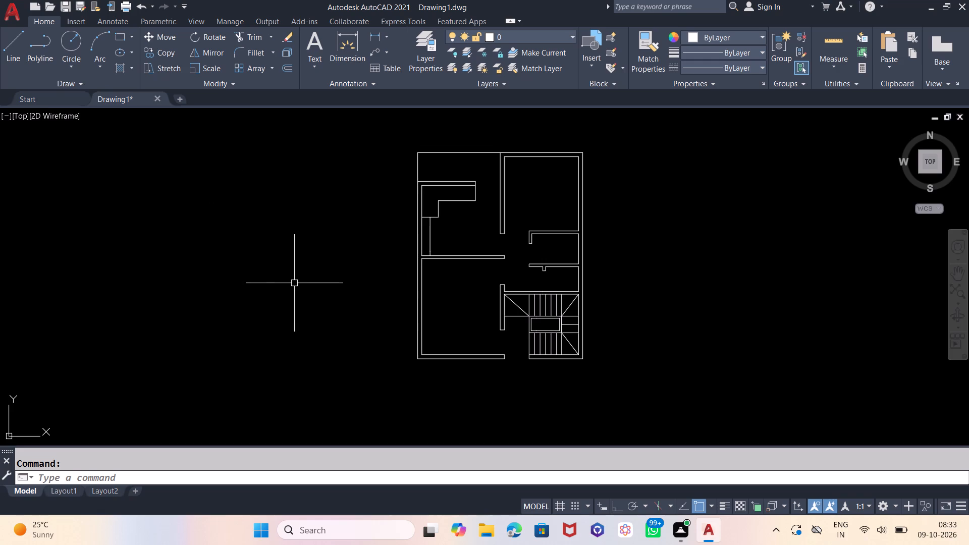
Draw an L-shape in the empty space left of the plan, with a line 3' down and a line 3' to the right.
left_click(22, 45)
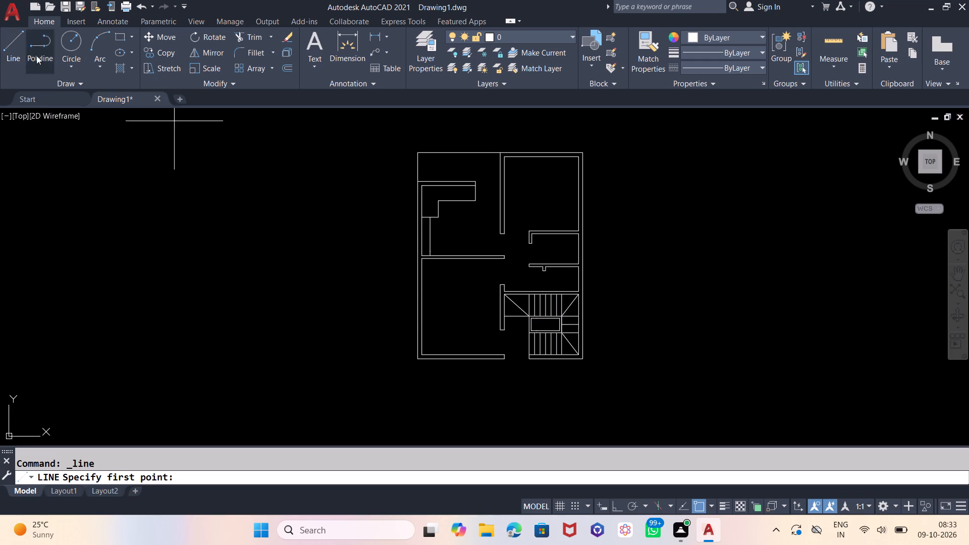
left_click(275, 222)
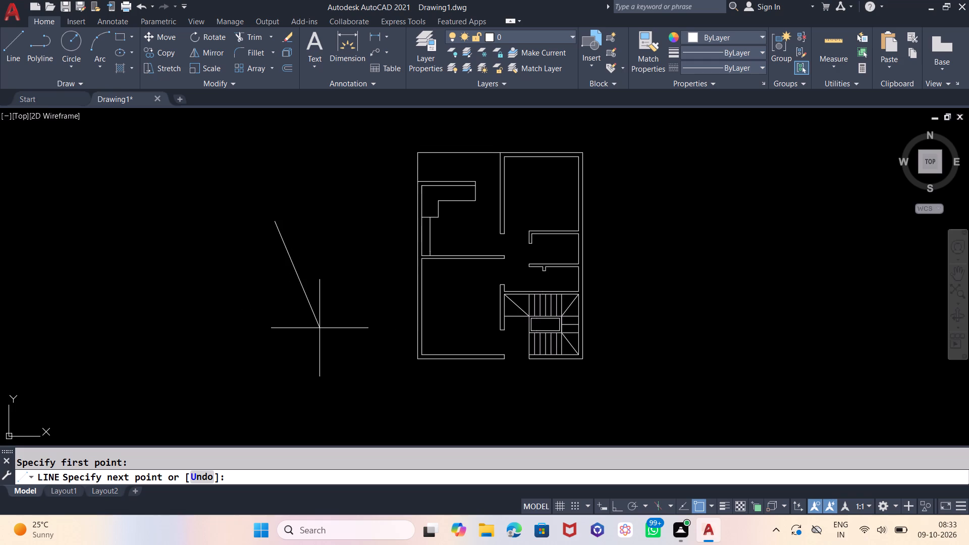
key("F8")
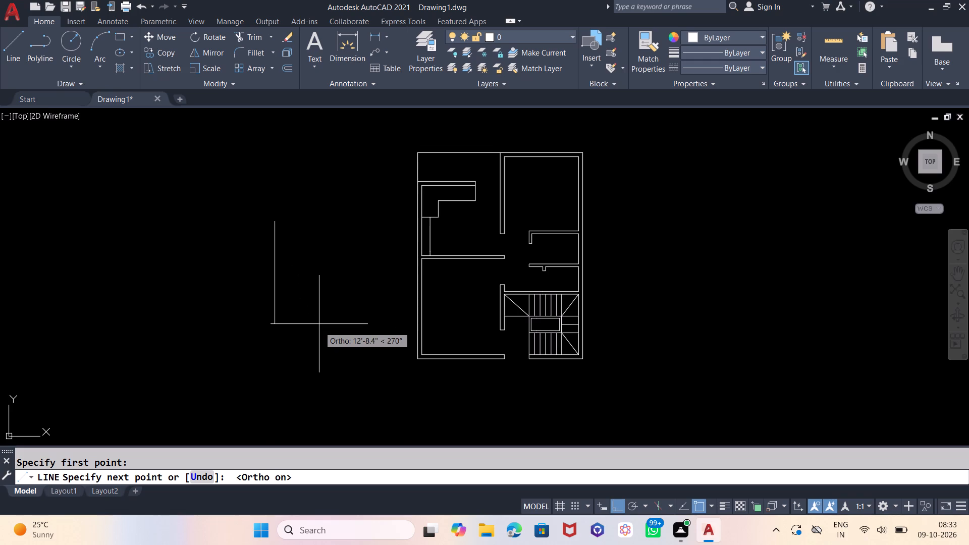
type("3'")
key("Return")
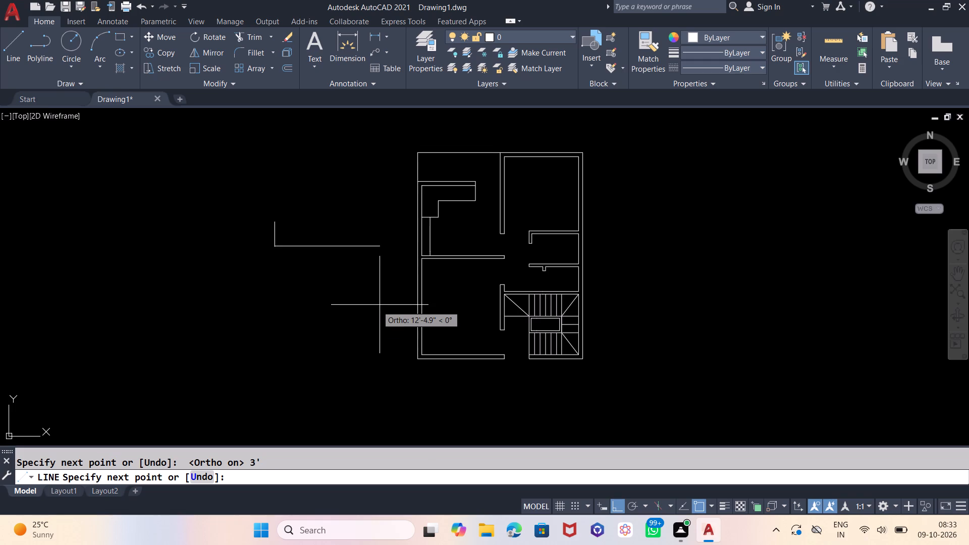
type("3'")
key("Return")
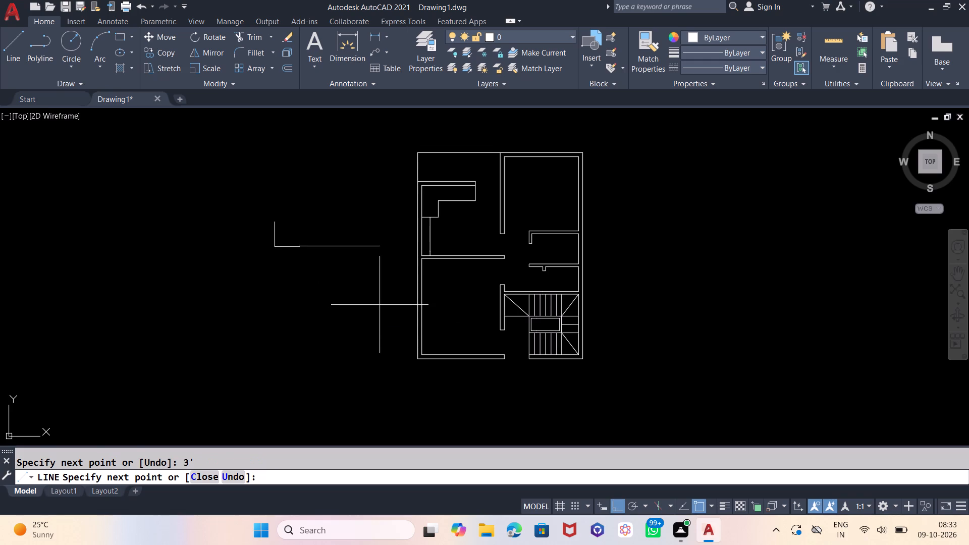
key("Escape")
Offset the L-shape's vertical line 3" to the right to form the door leaf.
key("o")
key("Return")
key("3")
key("Return")
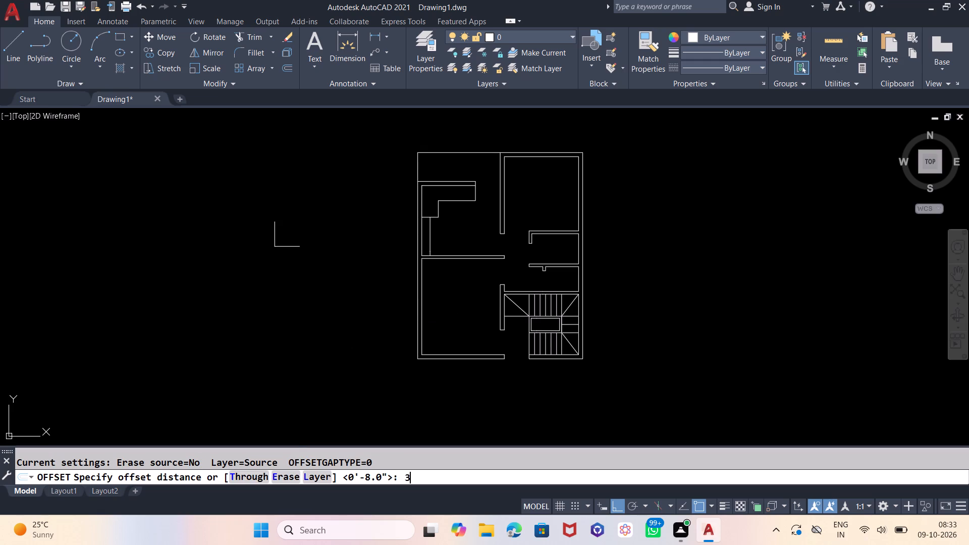
scroll(278, 234, "up", 3)
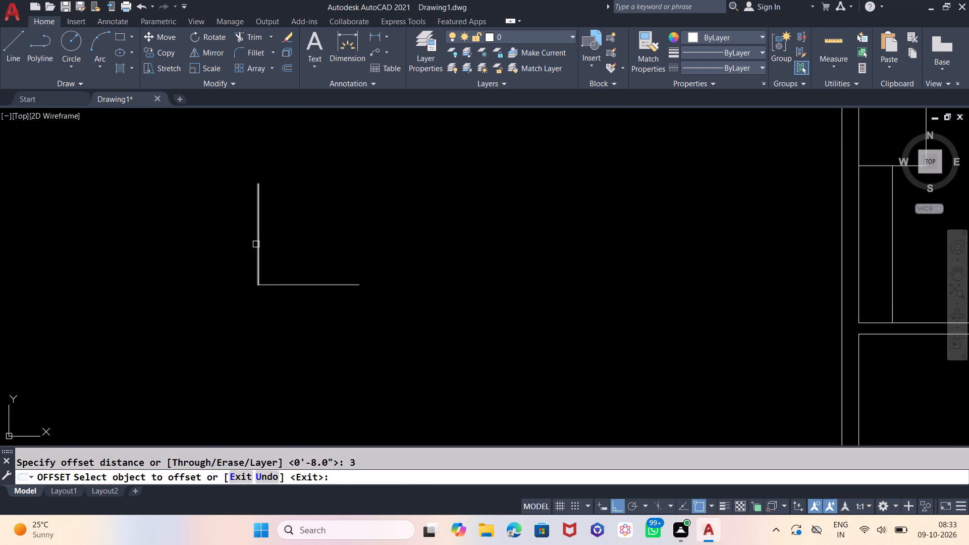
left_click(255, 245)
left_click(333, 244)
key("Escape")
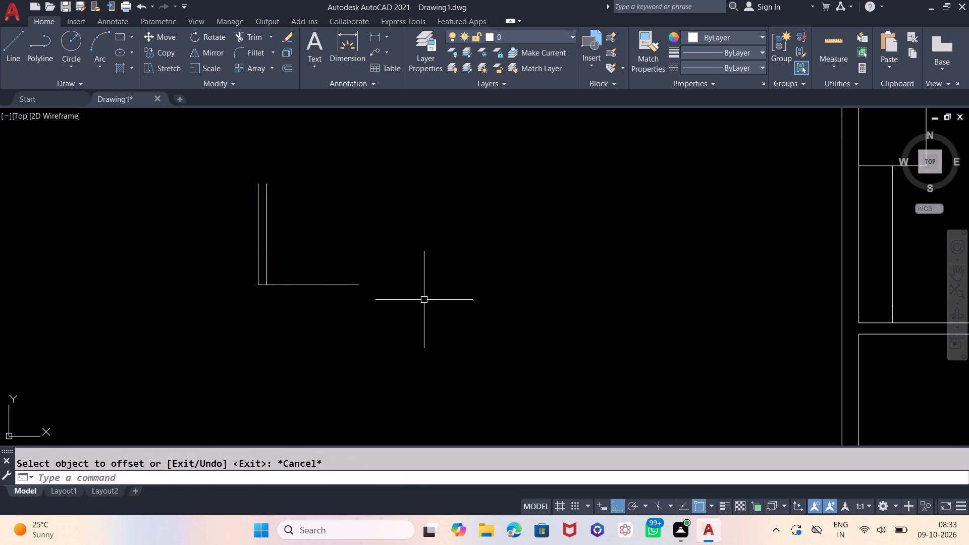
Draw the door swing arc from the horizontal line's right end to the leaf's top-left end, centred on the L-shape's corner.
key("a")
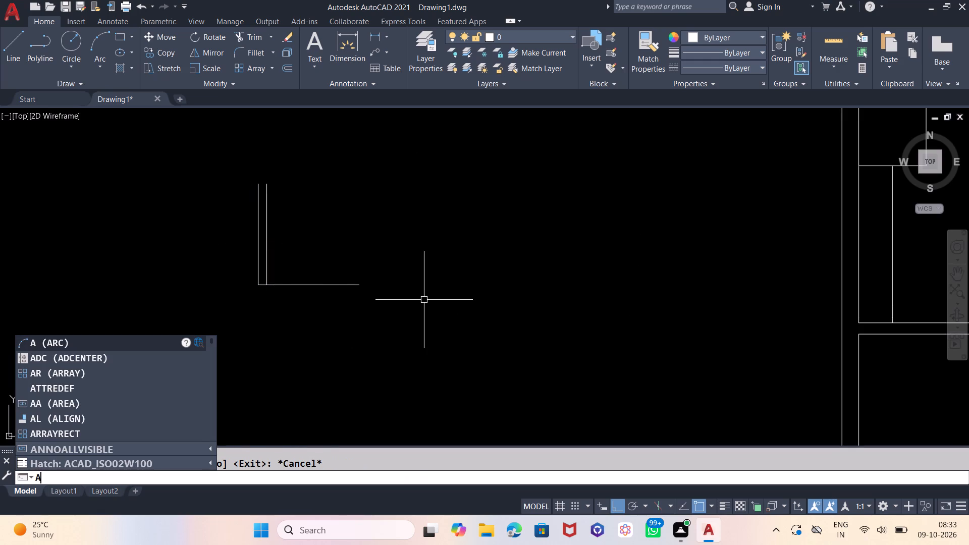
key("Return")
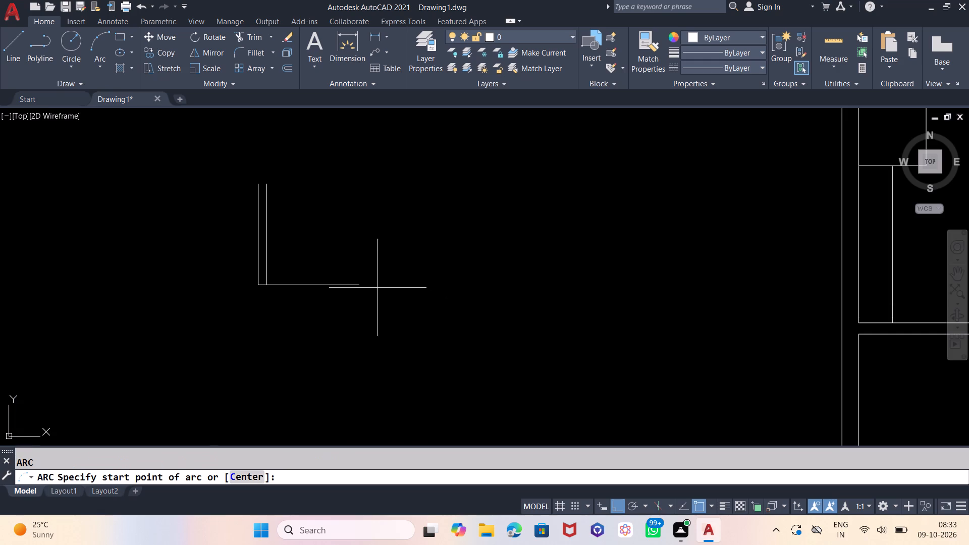
left_click(359, 285)
key("e")
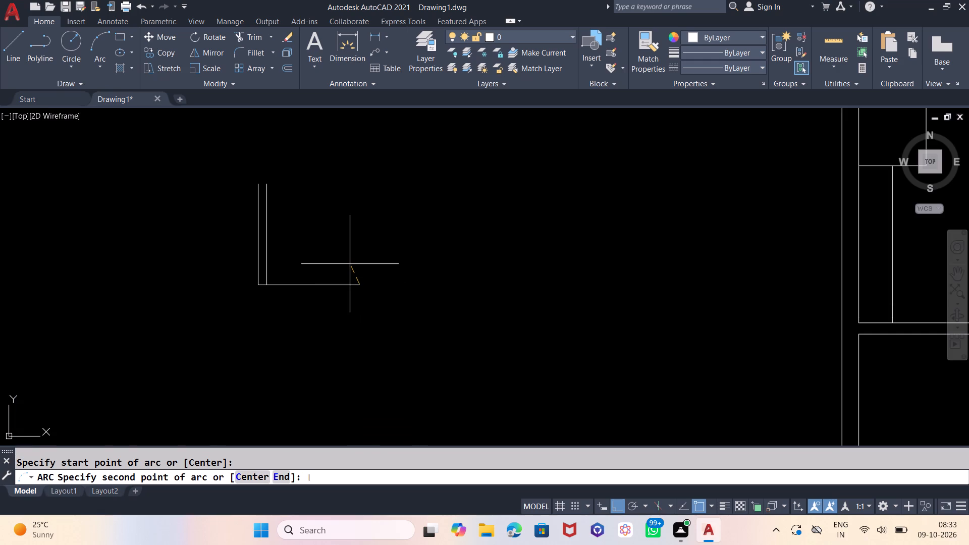
key("Return")
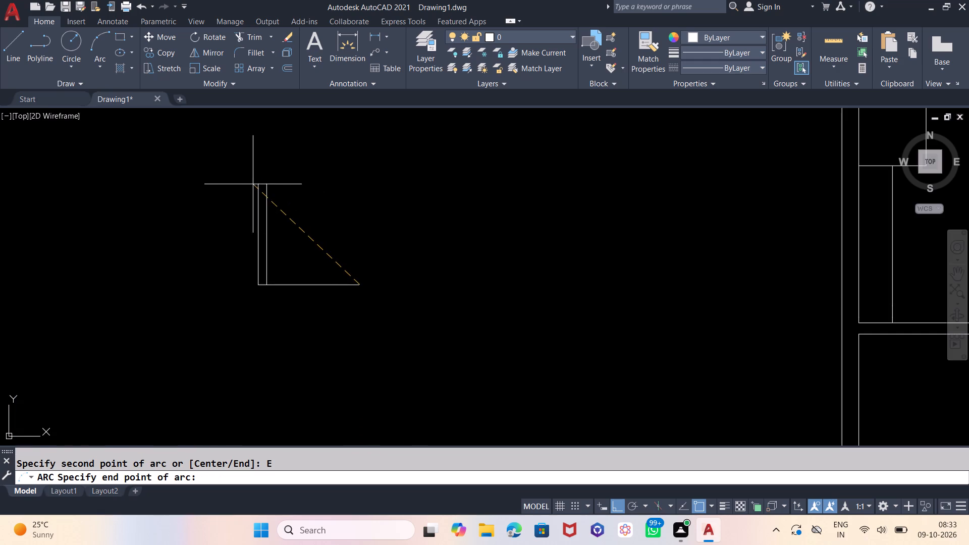
left_click(257, 183)
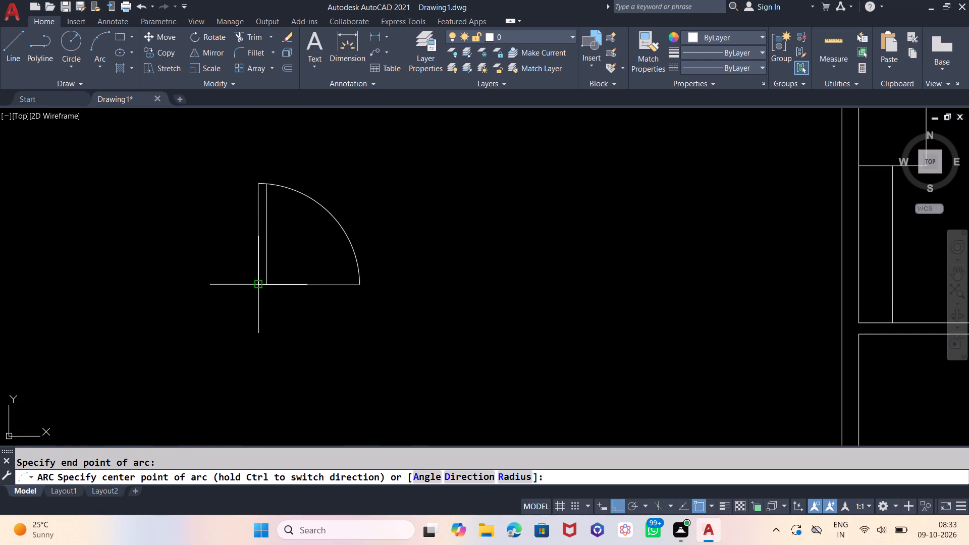
left_click(258, 282)
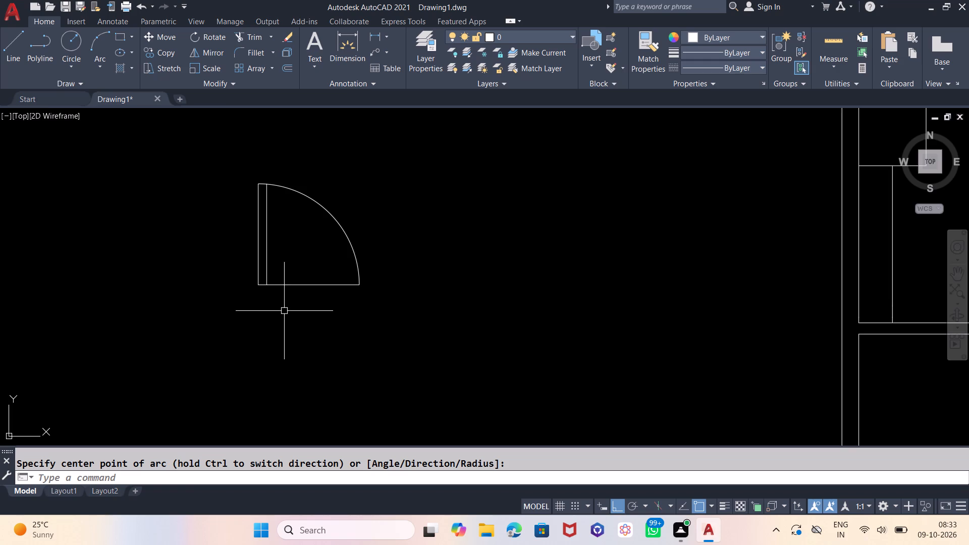
Trim away the horizontal base line between the door leaf and the end of the swing arc.
type("TR")
key("Return")
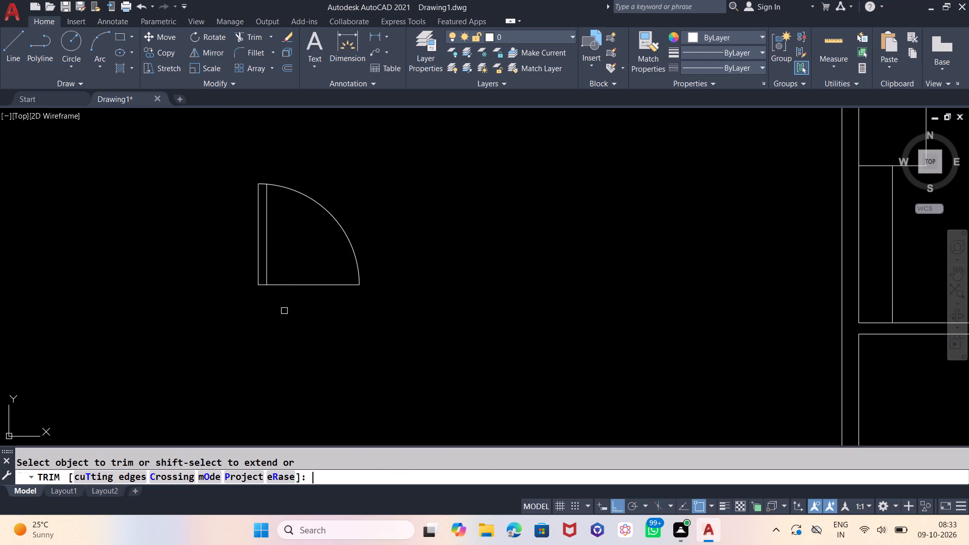
key("Return")
left_click_drag(291, 303, 292, 296)
left_click(296, 268)
scroll(500, 323, "down", 2)
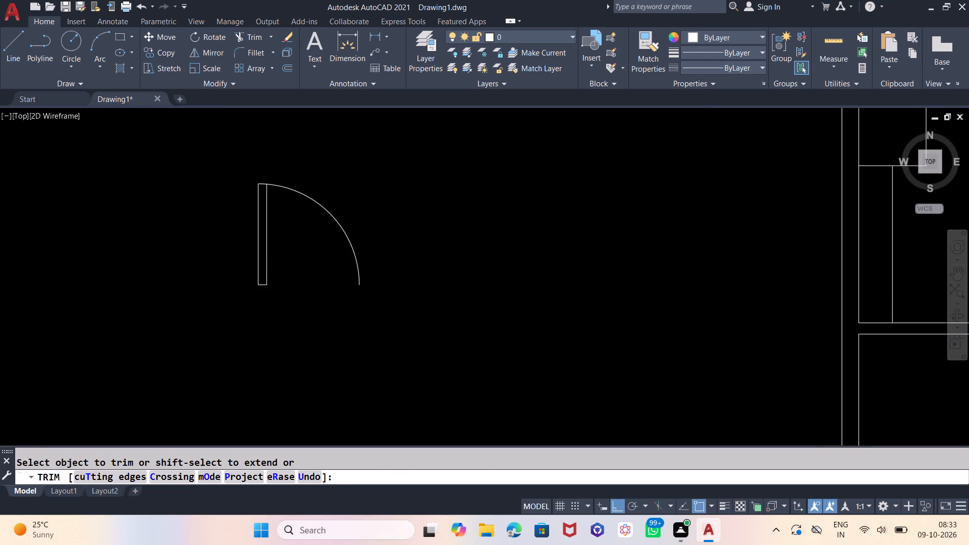
scroll(529, 319, "down", 1)
key("Escape")
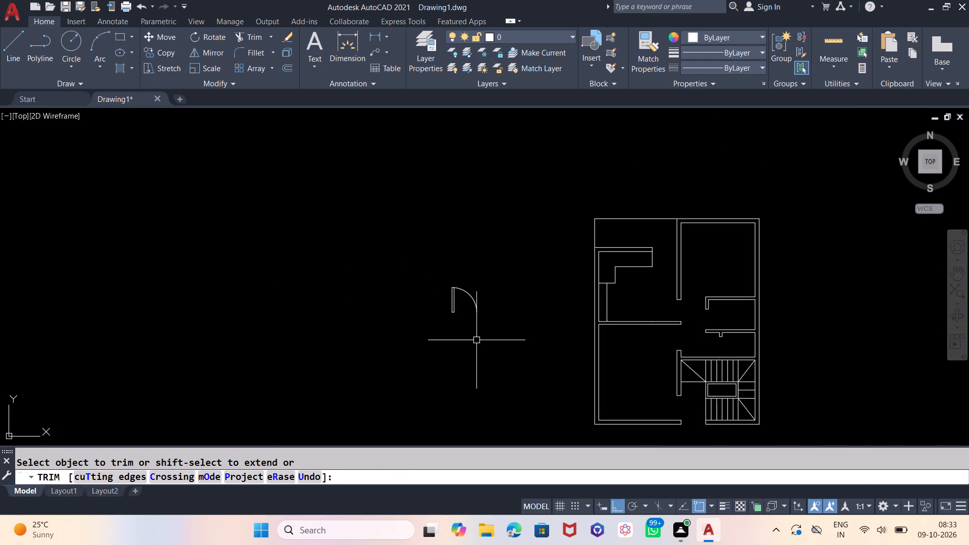
Mirror the whole door symbol about a vertical line to its left, keeping the original.
left_click_drag(504, 250, 498, 254)
left_click(383, 359)
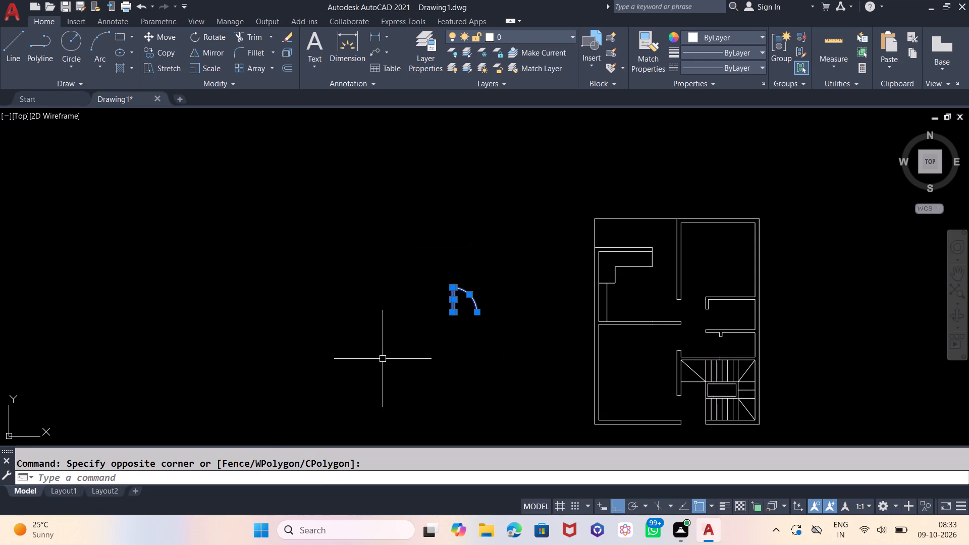
type("MI")
key("Return")
left_click(373, 289)
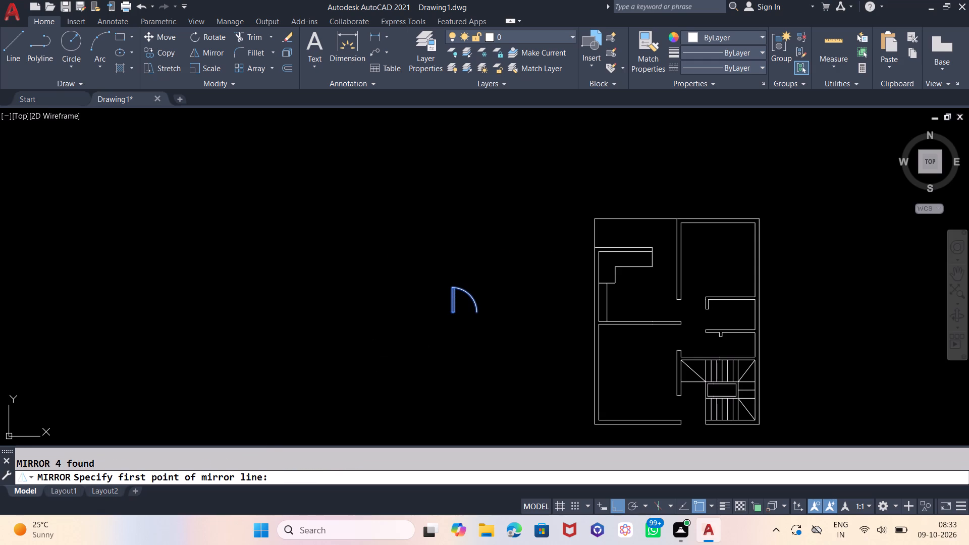
left_click(375, 330)
key("Return")
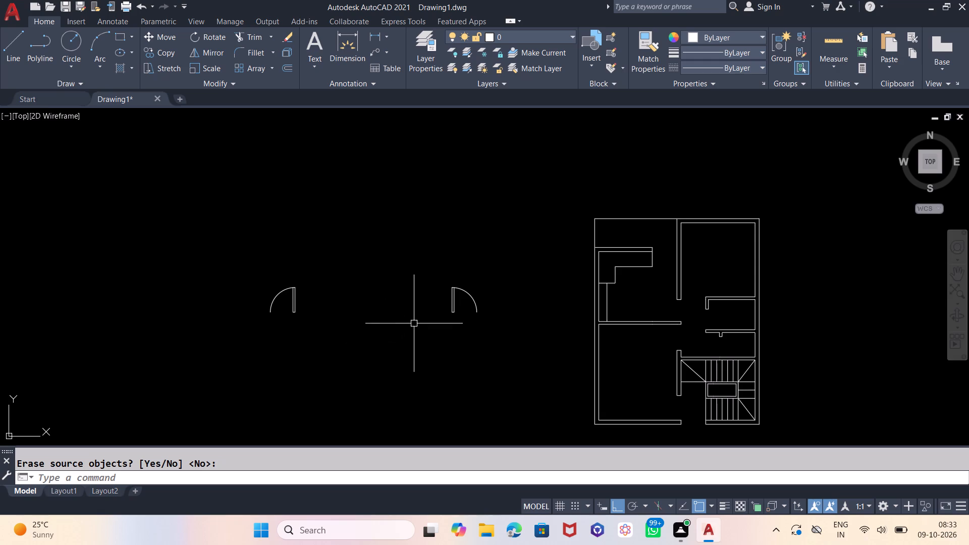
Copy the mirrored door symbol horizontally about 10'-6" to the right, between the two existing doors.
left_click(305, 274)
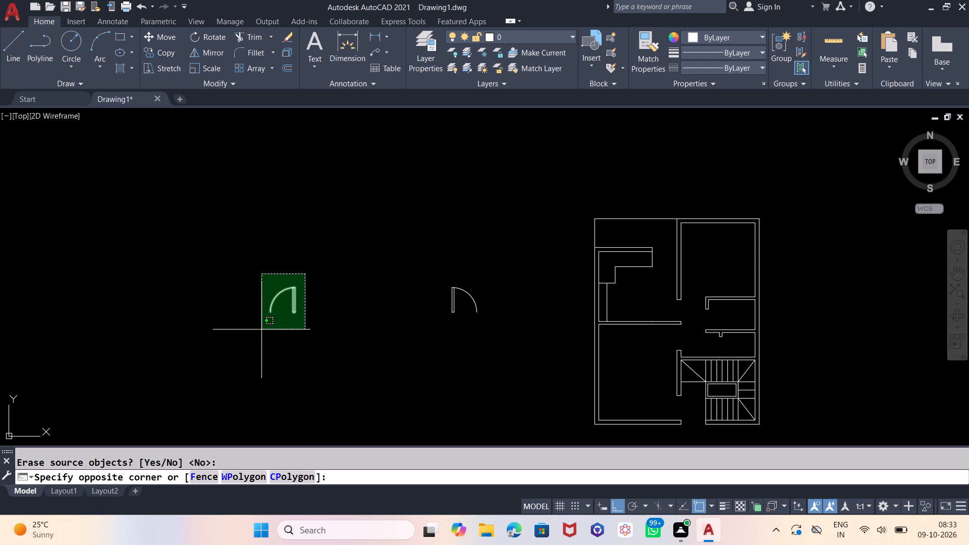
left_click(261, 330)
type("CP")
key("Return")
left_click(261, 330)
left_click(348, 391)
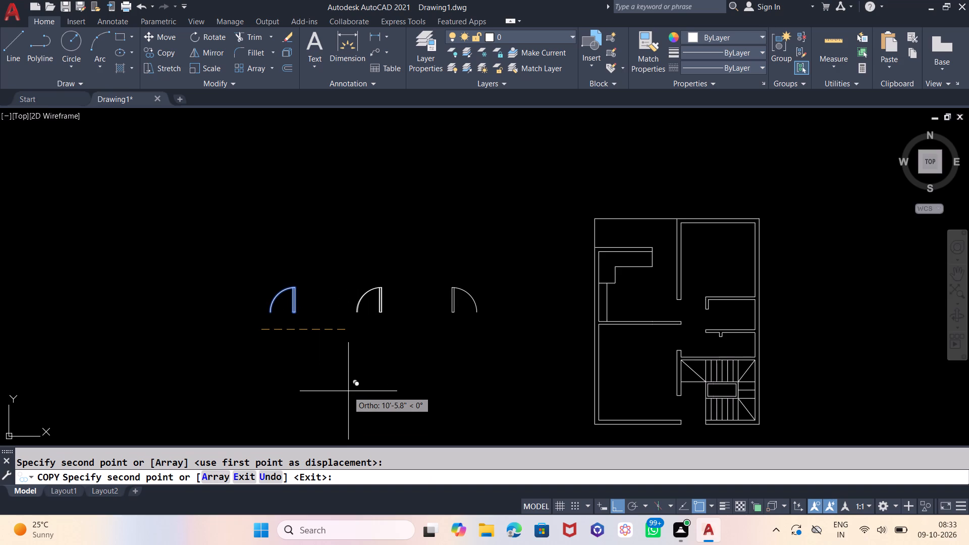
key("Escape")
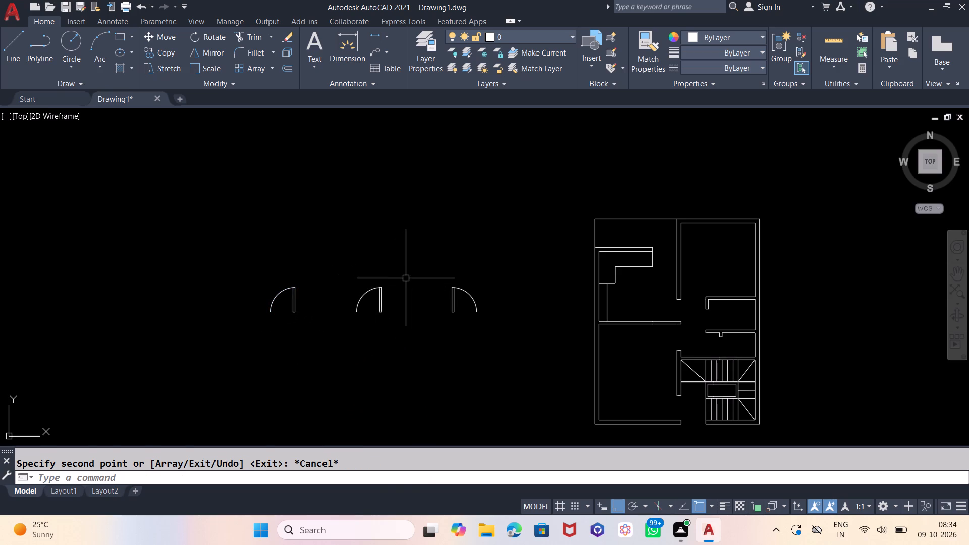
Move the middle door symbol by its leaf's bottom-right corner onto the inner wall corner of the bottom entrance opening, beside the stairs.
left_click(406, 278)
left_click(320, 331)
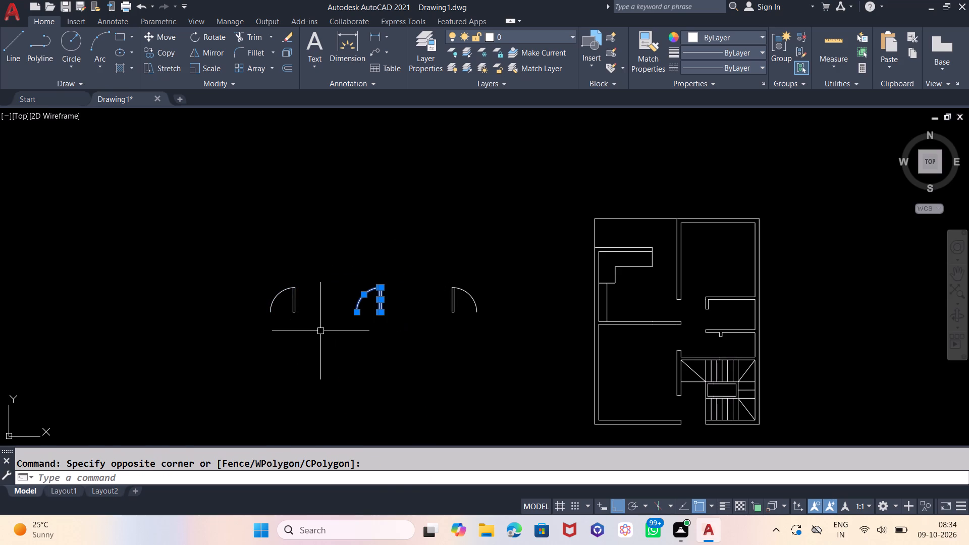
key("m")
key("Return")
scroll(357, 313, "up", 3)
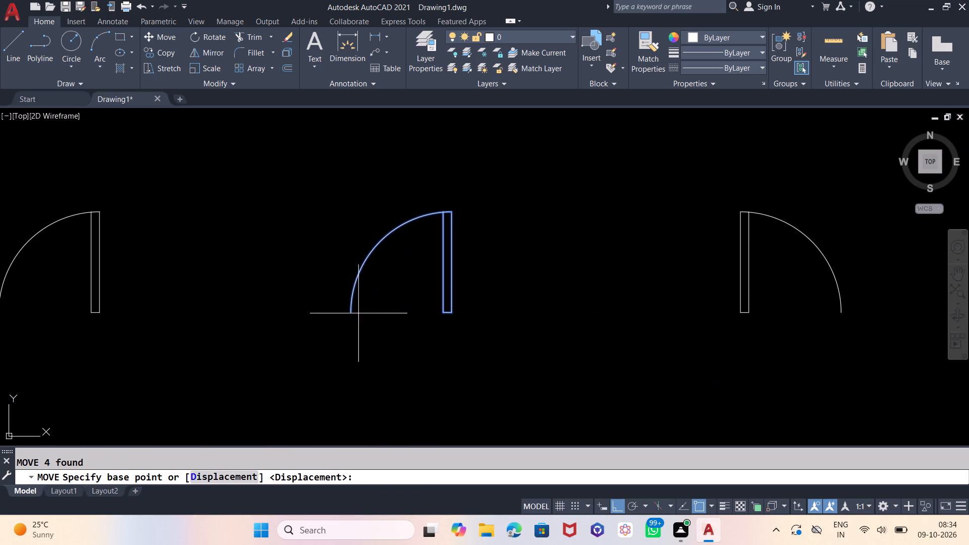
left_click(450, 310)
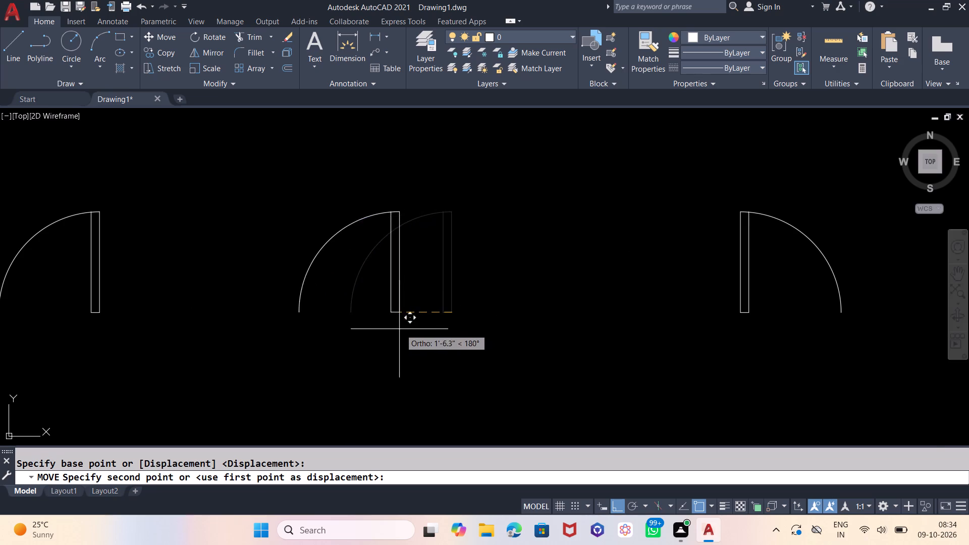
scroll(398, 329, "down", 4)
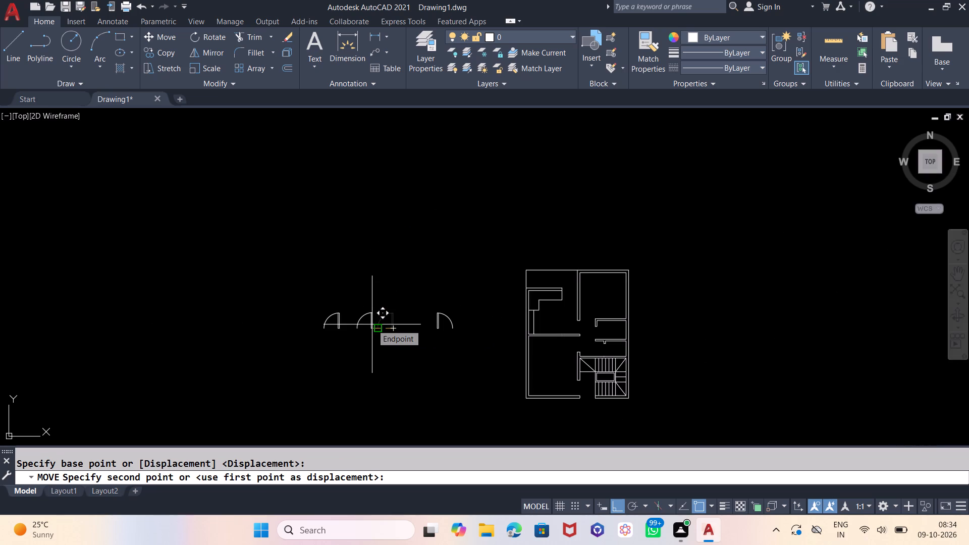
key("F8")
scroll(593, 398, "up", 6)
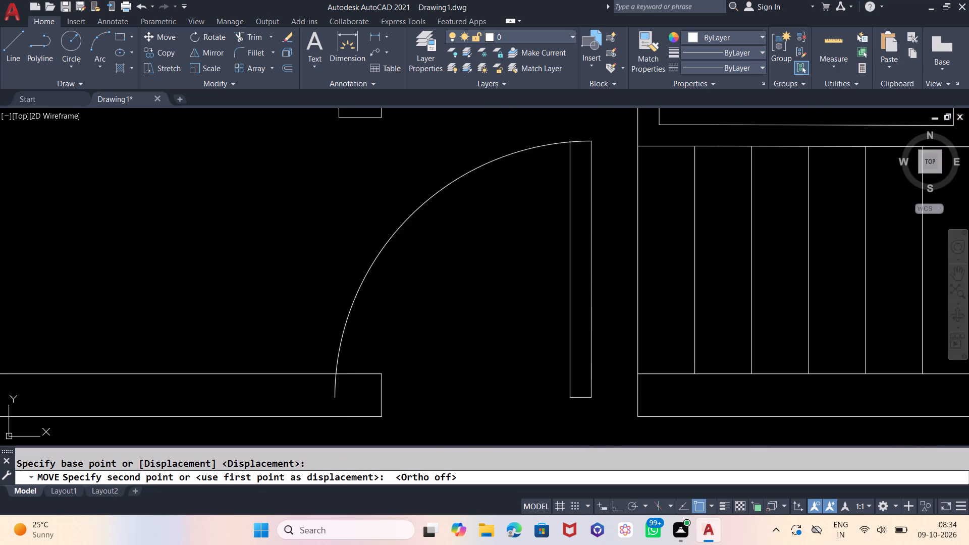
scroll(626, 396, "up", 1)
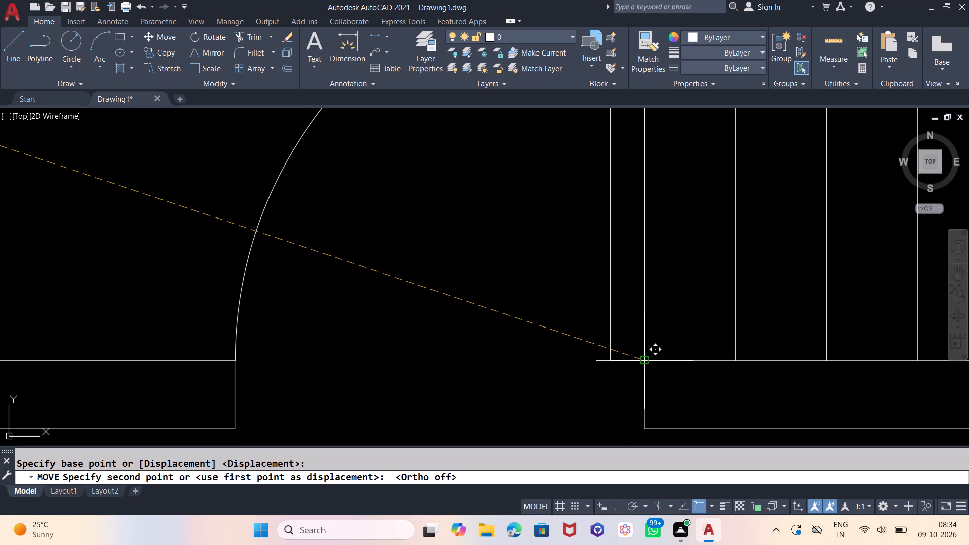
left_click(647, 361)
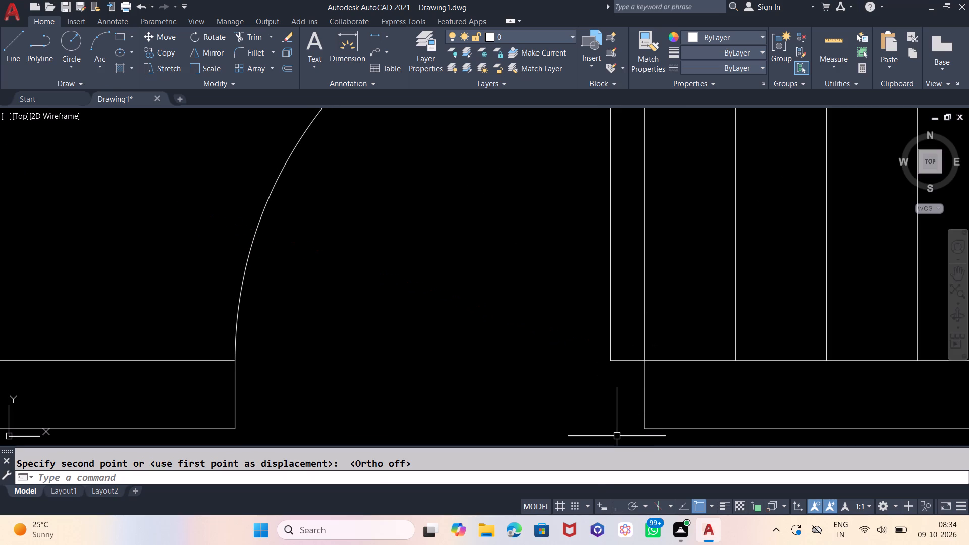
Copy the right-hand spare door symbol twice, placing the copies one below the other between the two spare doors.
scroll(597, 466, "down", 2)
scroll(582, 373, "down", 2)
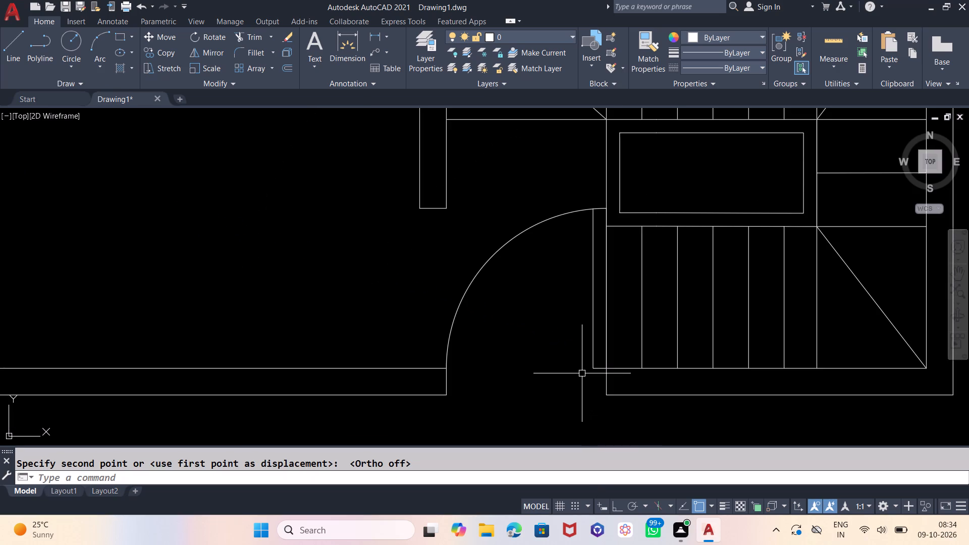
scroll(582, 373, "down", 1)
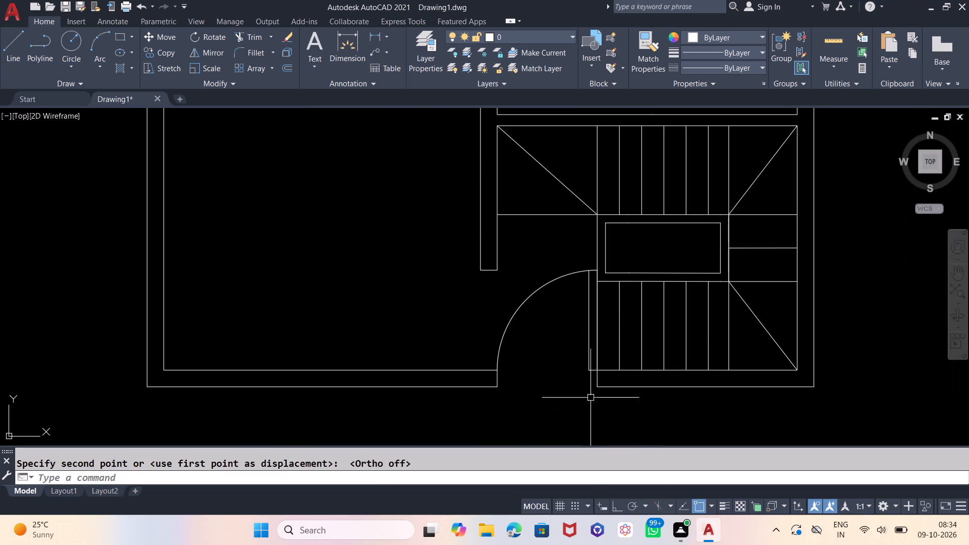
scroll(657, 408, "down", 1)
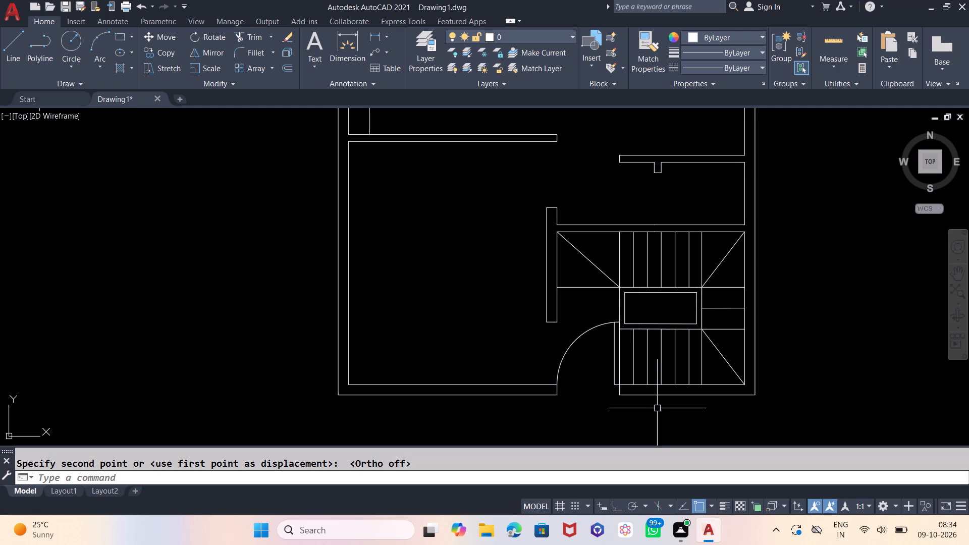
scroll(657, 408, "down", 1)
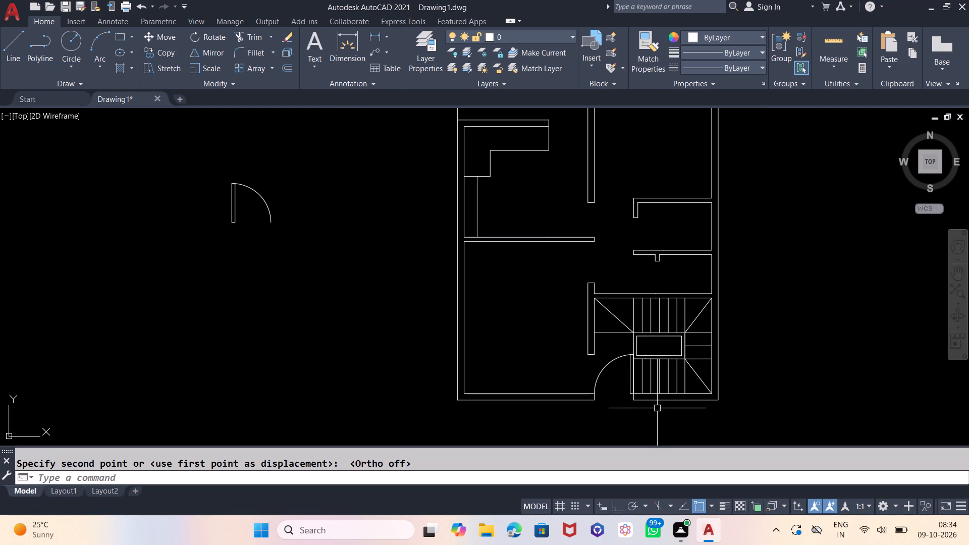
middle_click_drag(669, 408, 657, 413)
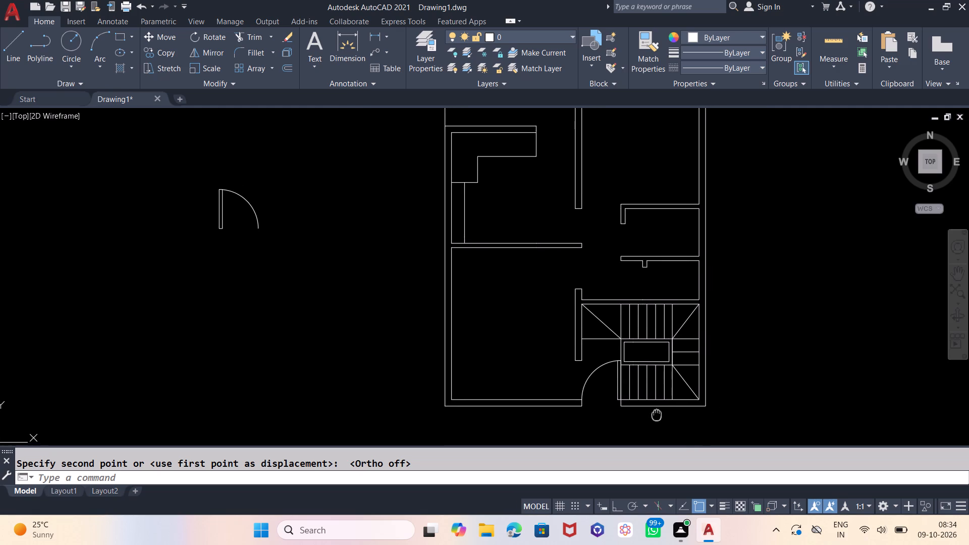
middle_click_drag(657, 413, 693, 401)
scroll(714, 398, "down", 1)
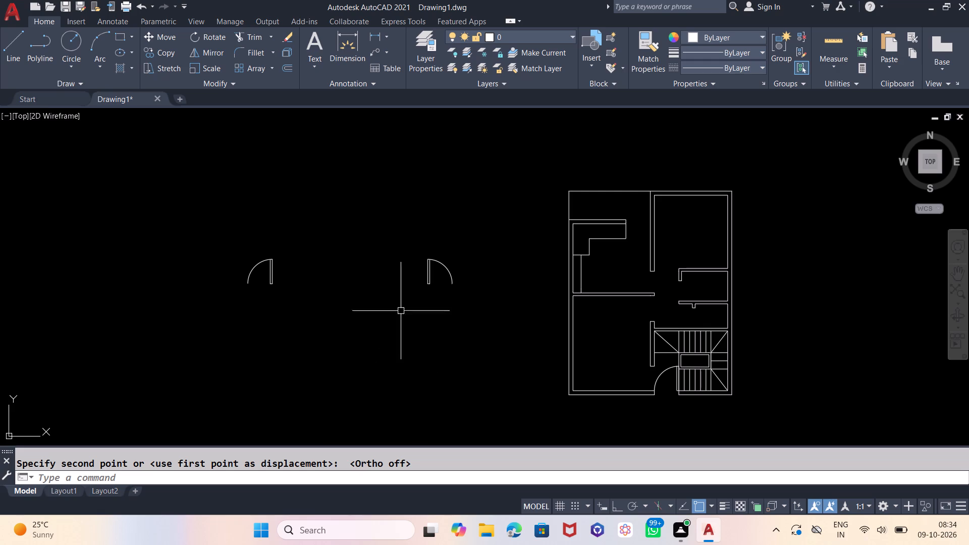
left_click(453, 248)
left_click(391, 318)
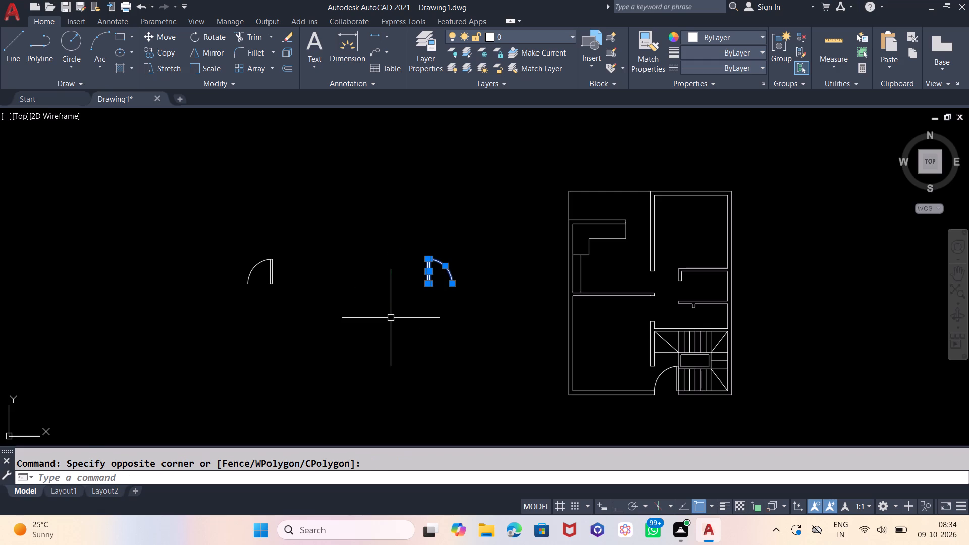
type("CP")
key("Return")
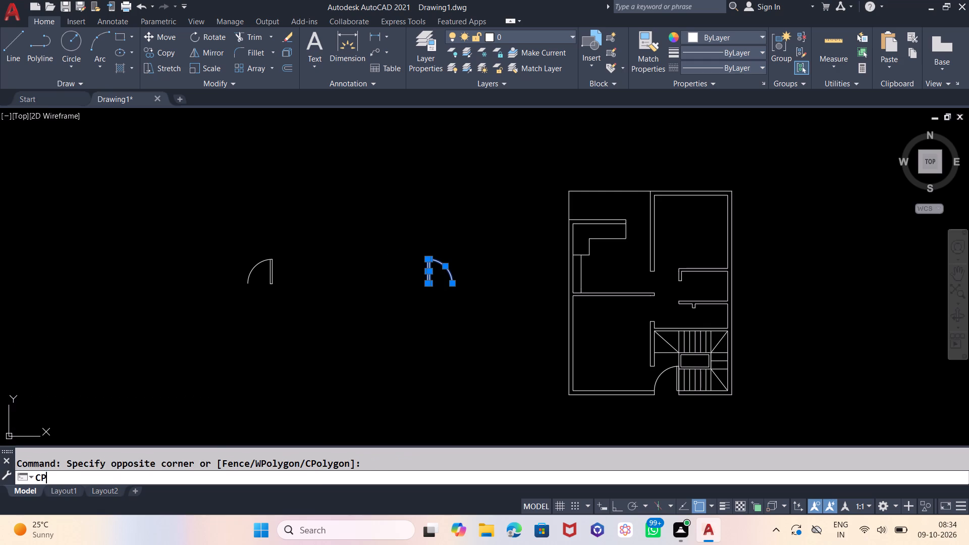
left_click(389, 318)
left_click(321, 333)
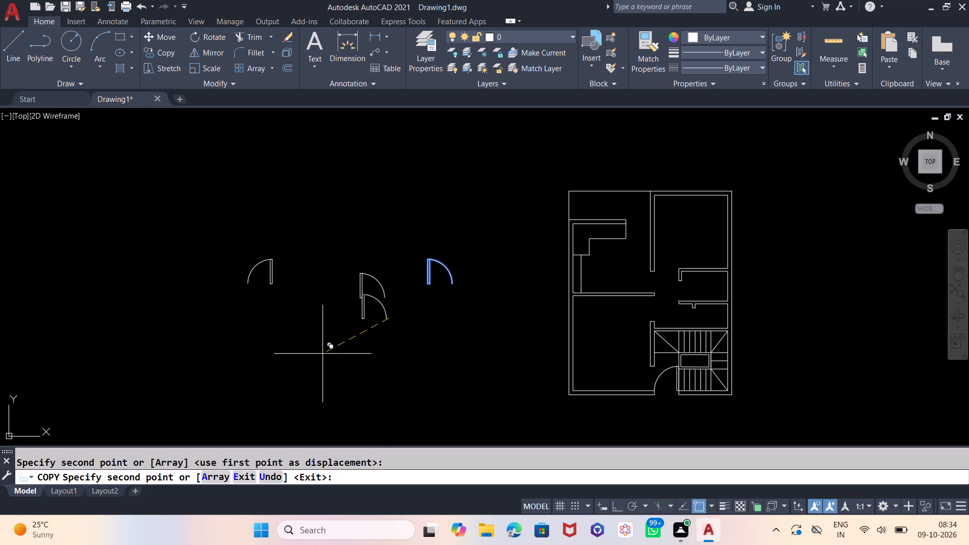
left_click(324, 369)
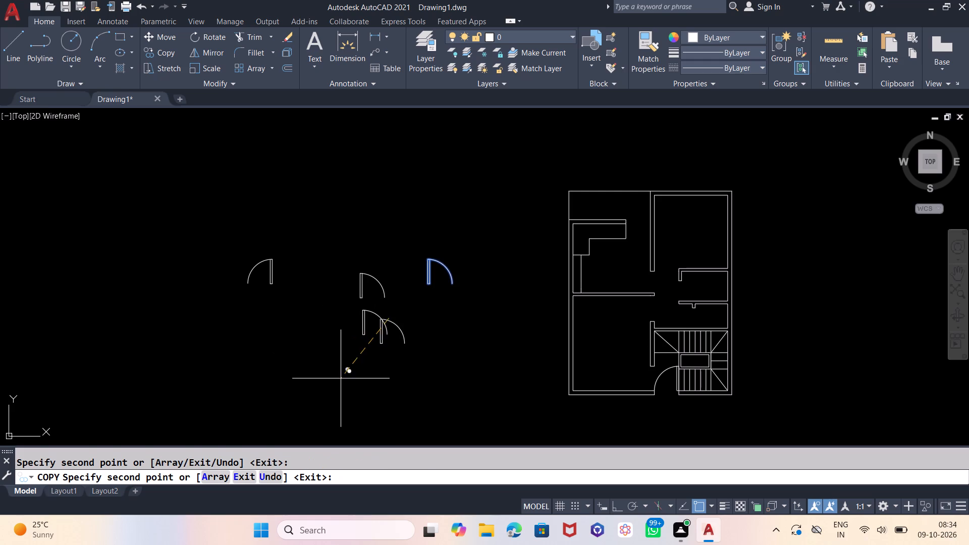
key("Escape")
Rotate the original right-hand door symbol 90° counterclockwise about a point below and to its left.
left_click_drag(462, 242, 455, 248)
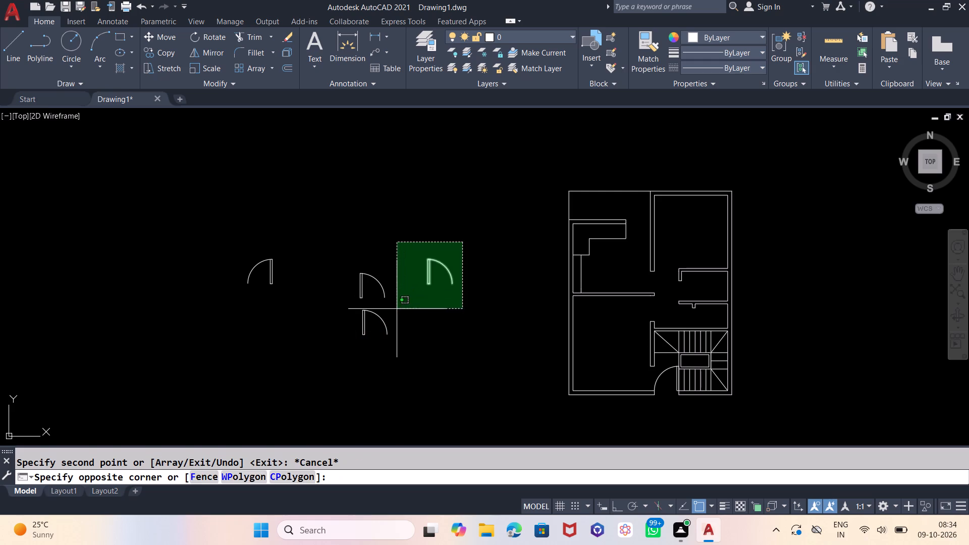
left_click(396, 310)
key("r")
key("o")
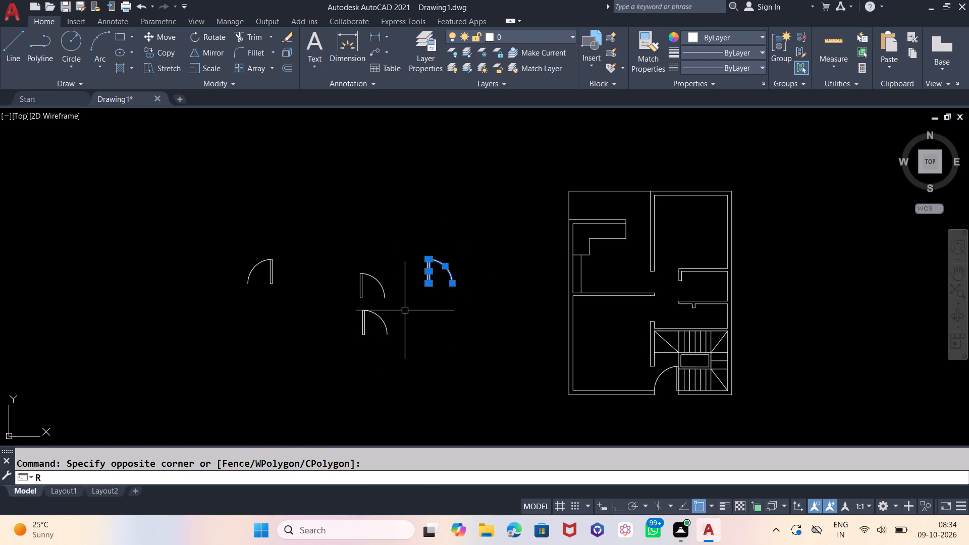
key("Return")
left_click(415, 334)
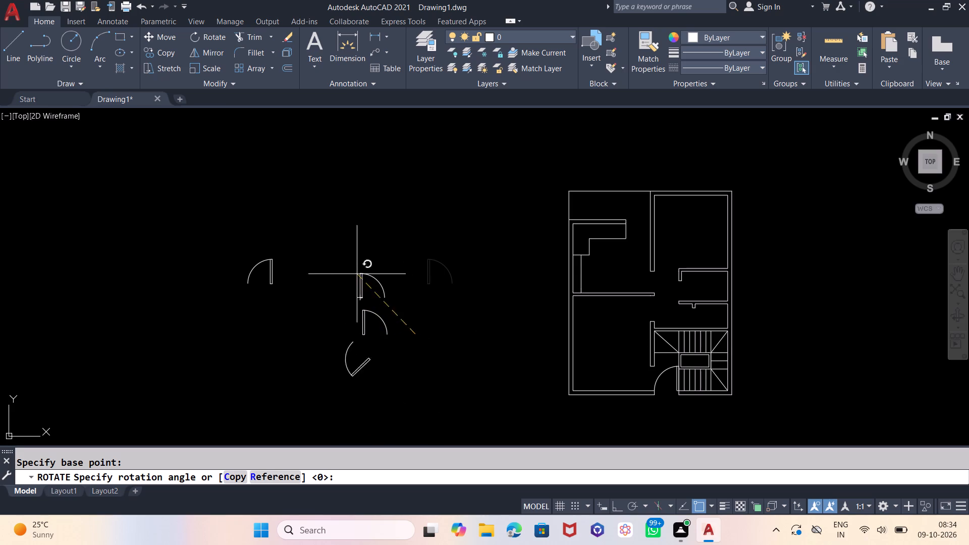
key("F8")
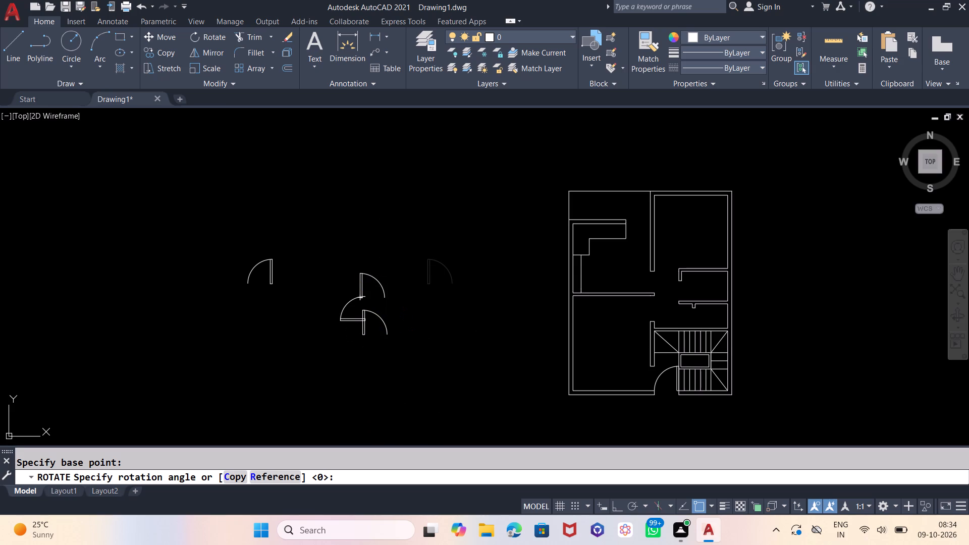
left_click(387, 269)
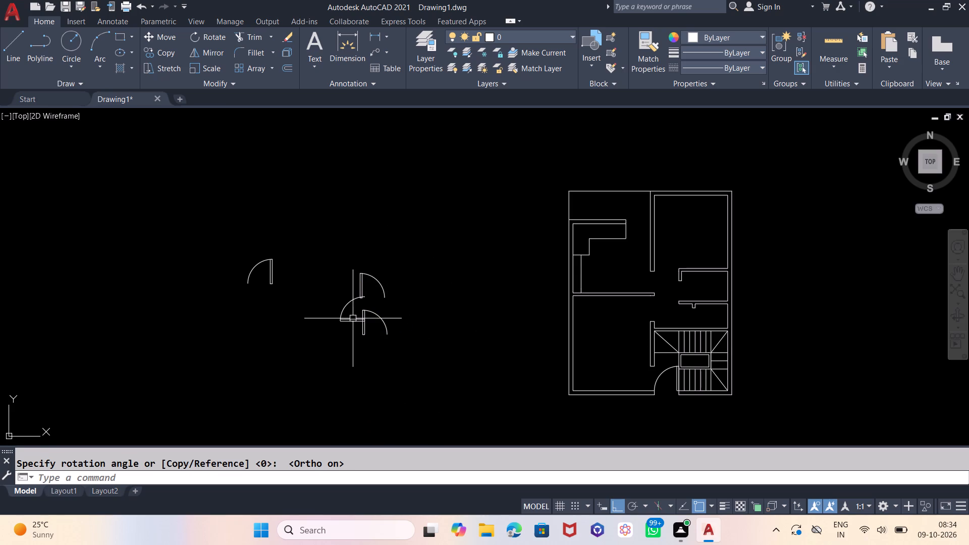
Select the rotated door symbol that overlaps the two copies, ready for moving.
left_click(352, 291)
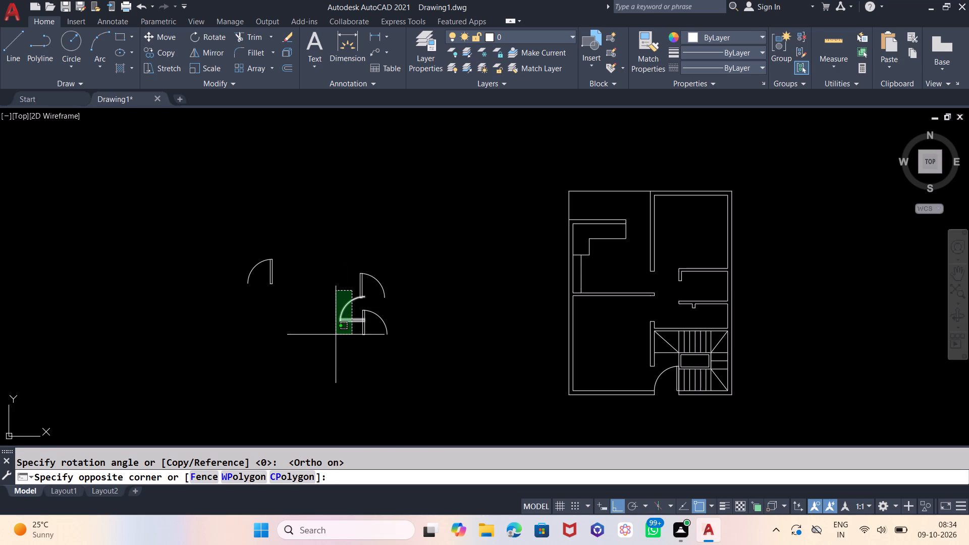
left_click(335, 336)
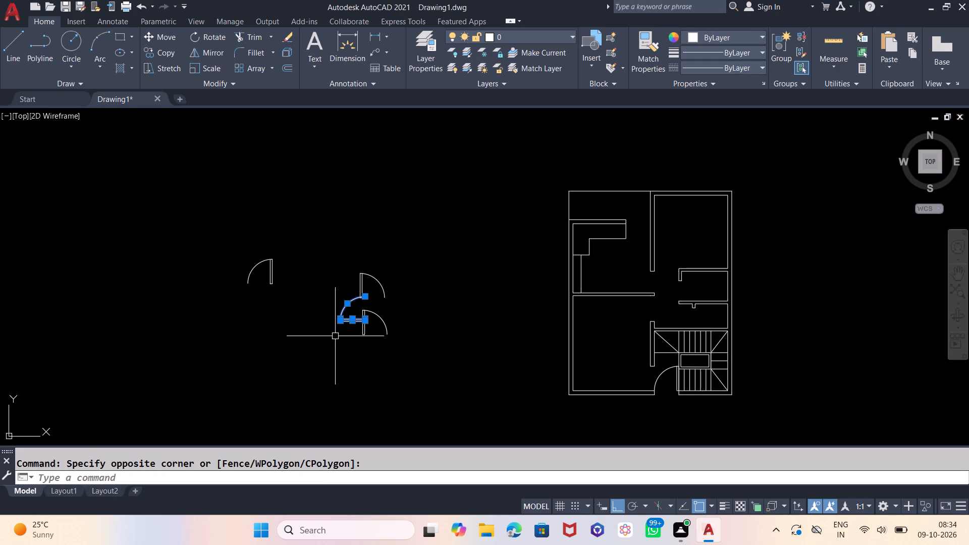
scroll(365, 317, "up", 3)
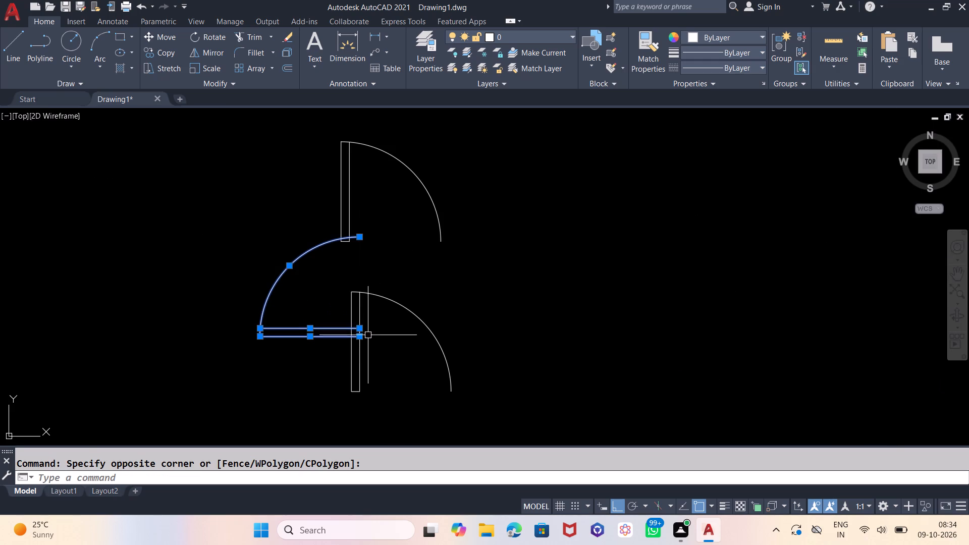
scroll(362, 338, "up", 5)
scroll(417, 315, "down", 5)
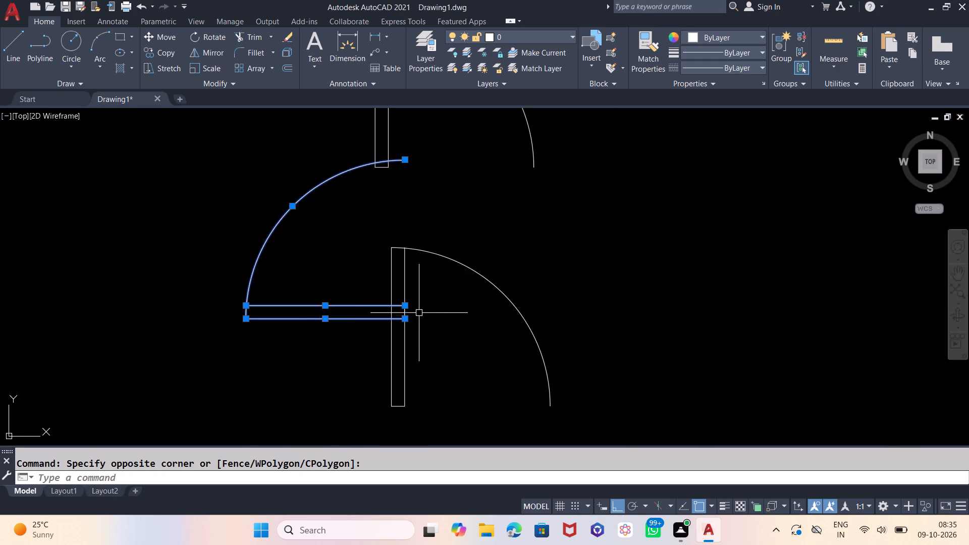
scroll(419, 312, "down", 2)
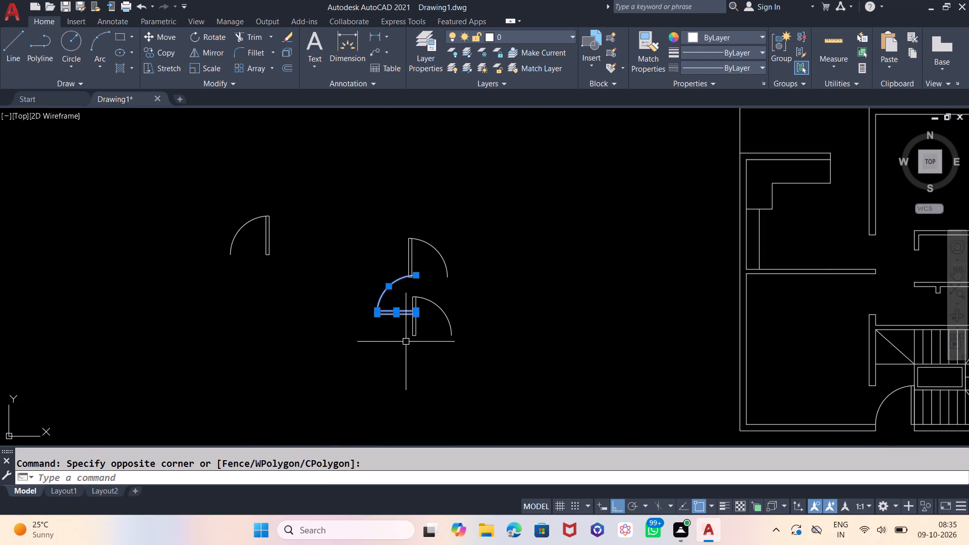
key("m")
key("o")
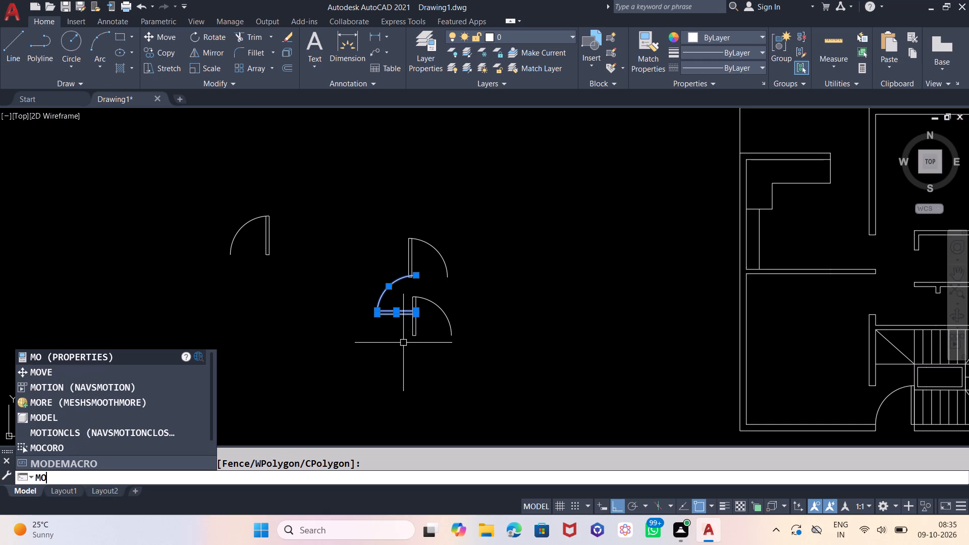
key("Return")
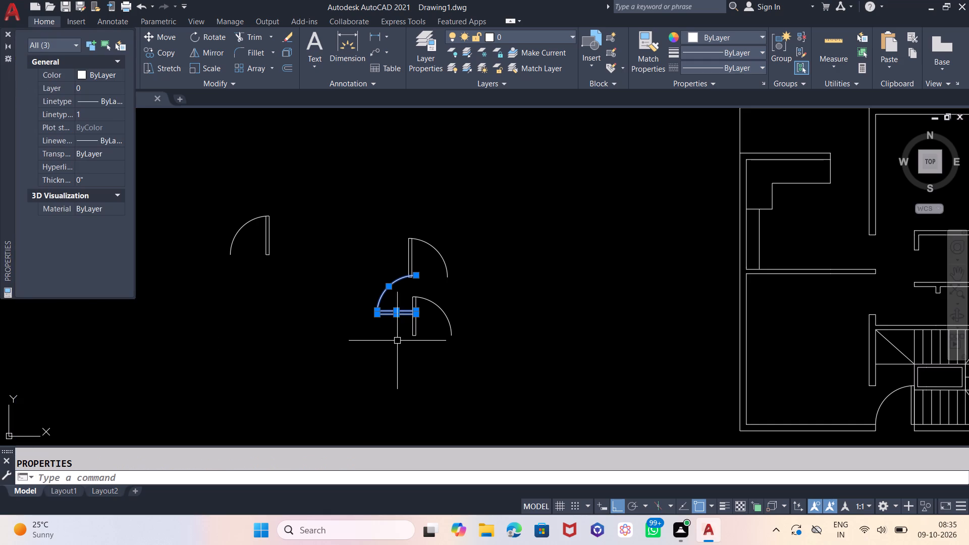
left_click(8, 36)
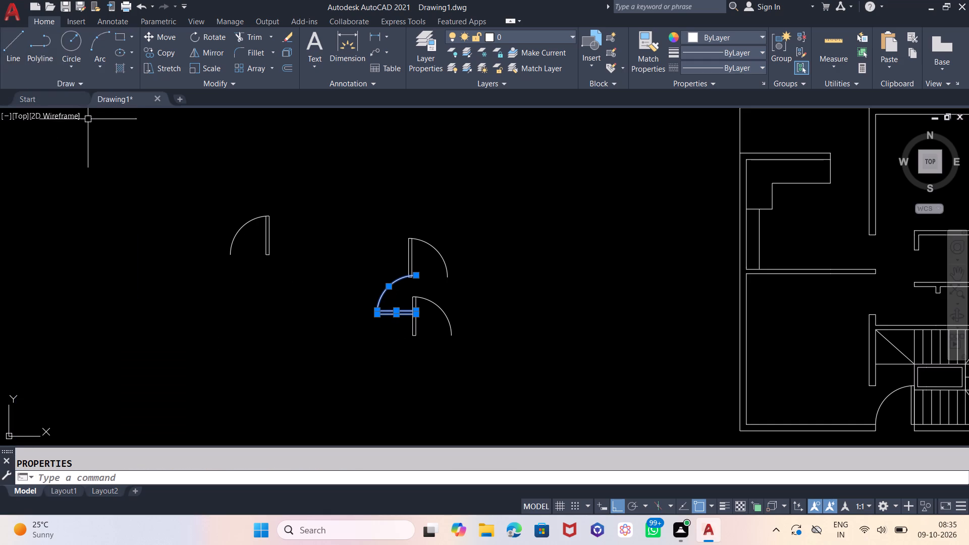
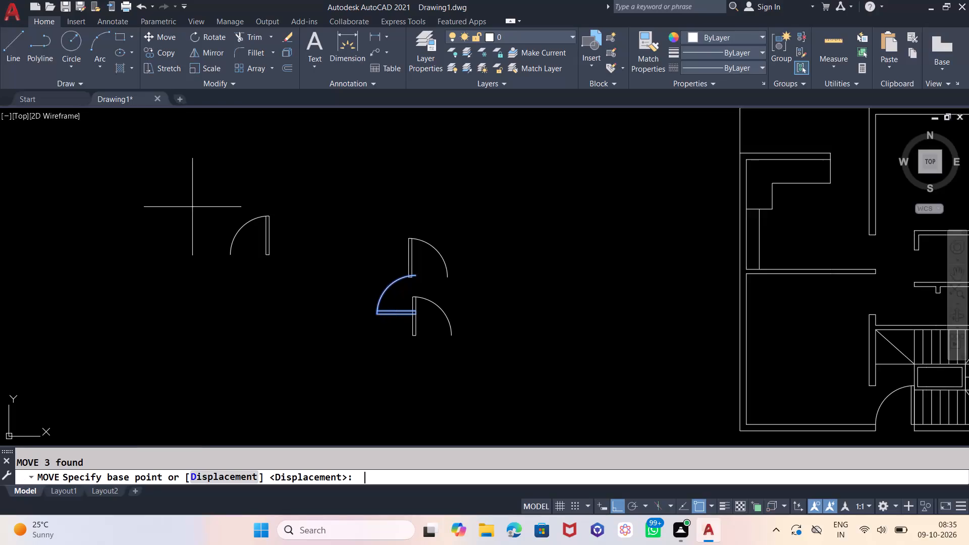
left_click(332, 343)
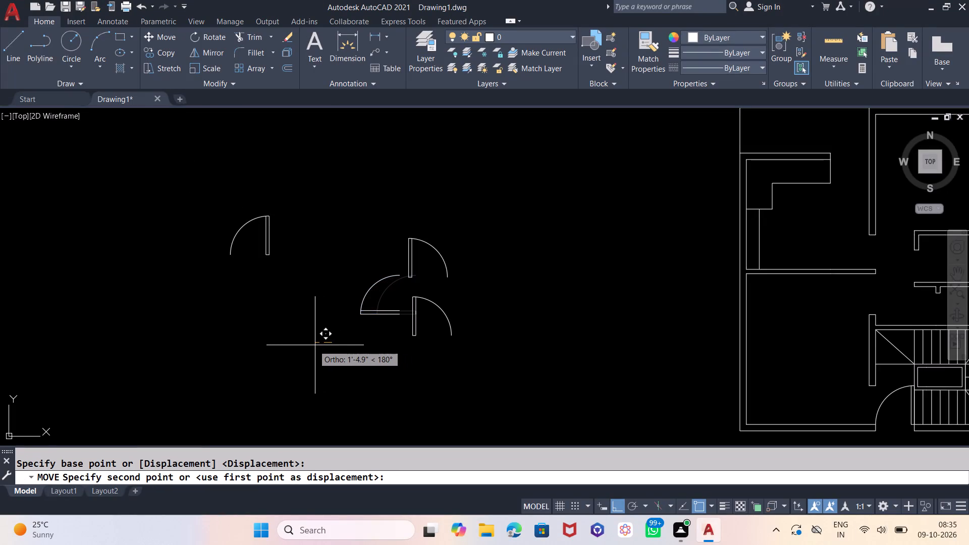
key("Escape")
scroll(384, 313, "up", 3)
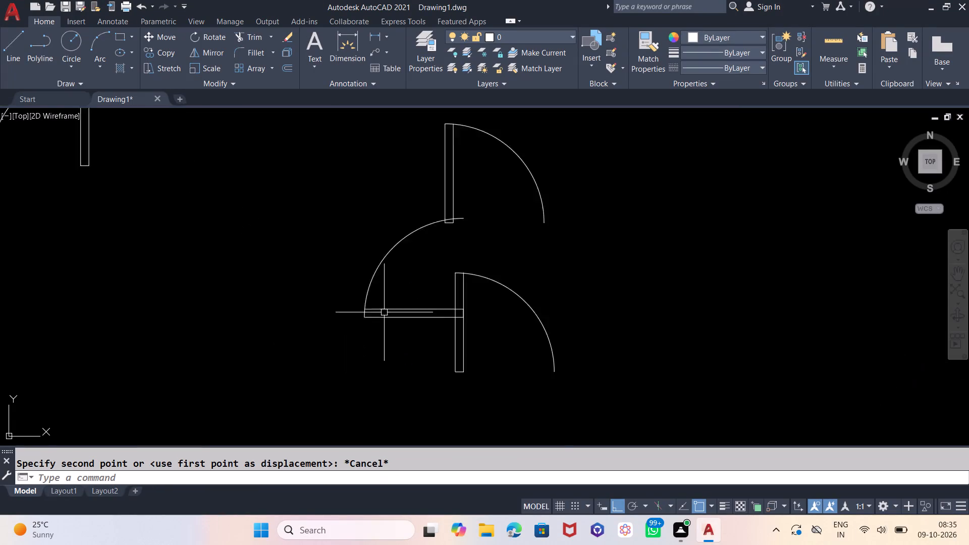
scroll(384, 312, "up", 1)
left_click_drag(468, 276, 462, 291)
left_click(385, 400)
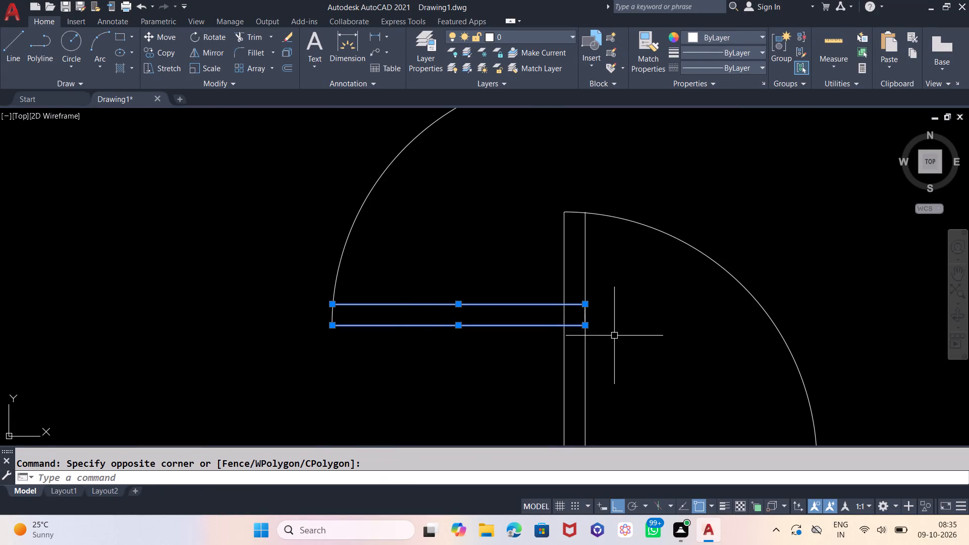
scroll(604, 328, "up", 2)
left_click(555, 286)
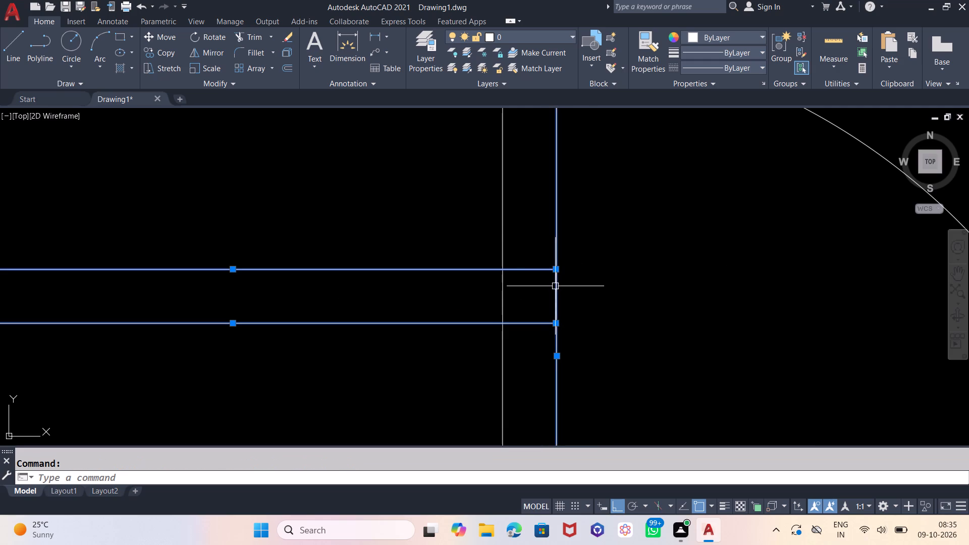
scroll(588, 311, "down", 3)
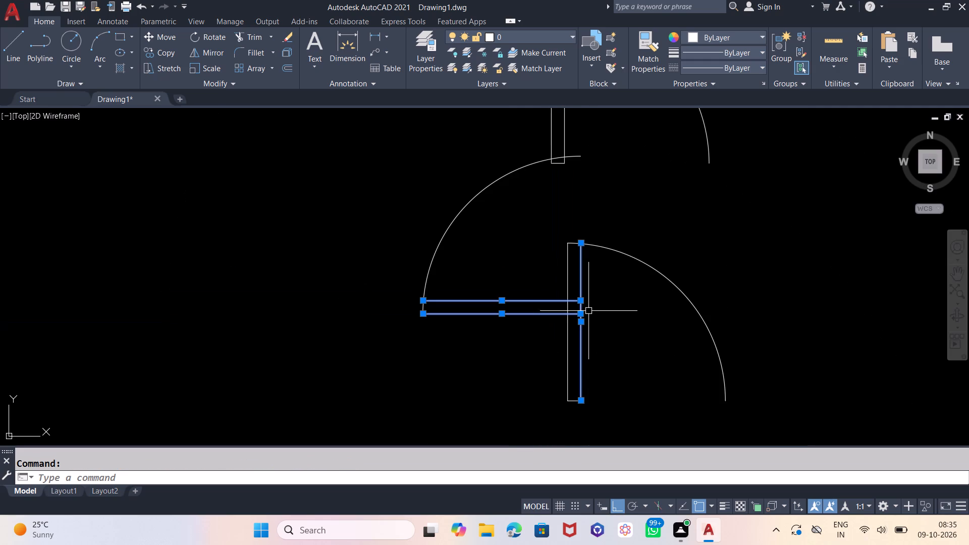
Undo the recent edits back through the Move and Rotate of the loose door symbol nearest the floor plan.
key("ctrl+z")
key("ctrl+z")
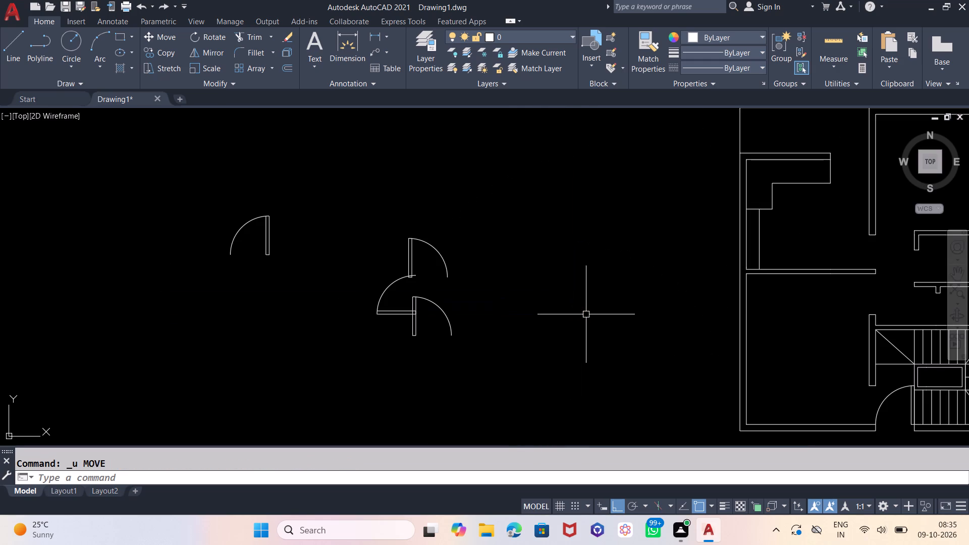
key("ctrl+z")
key("ctrl+z")
key("ctrl+z")
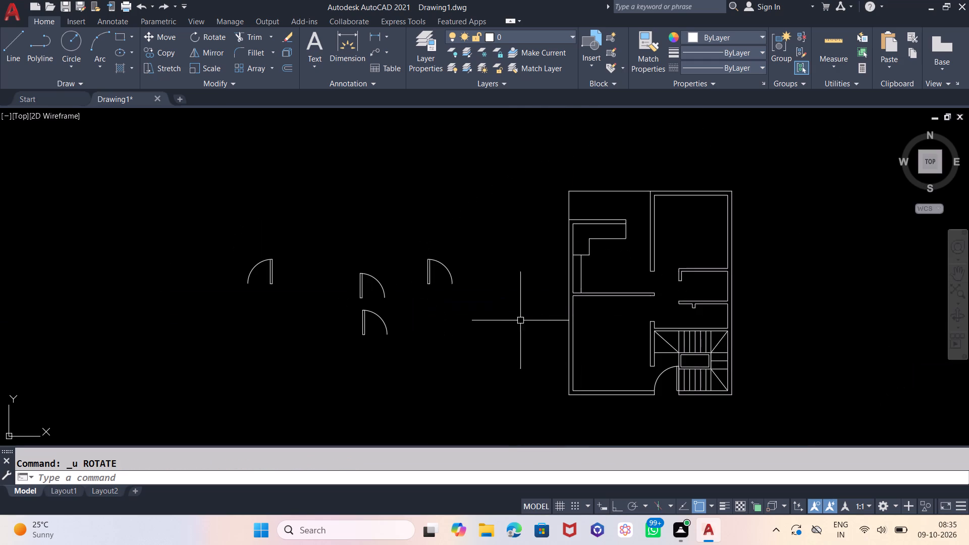
Rotate the complete loose door symbol nearest the floor plan 90° counterclockwise with Ortho on, leaving its leaf horizontal.
scroll(457, 288, "up", 1)
left_click_drag(447, 202, 441, 211)
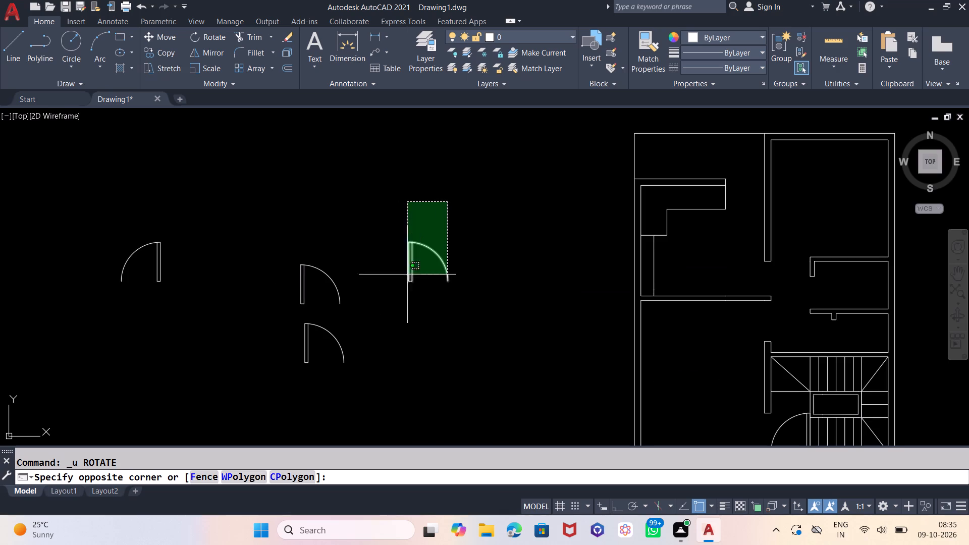
left_click(397, 307)
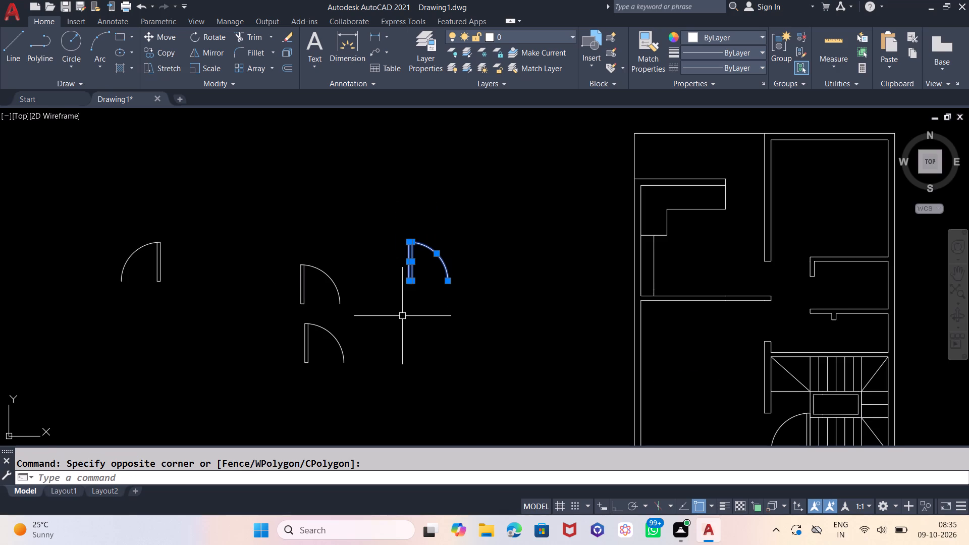
type("RO")
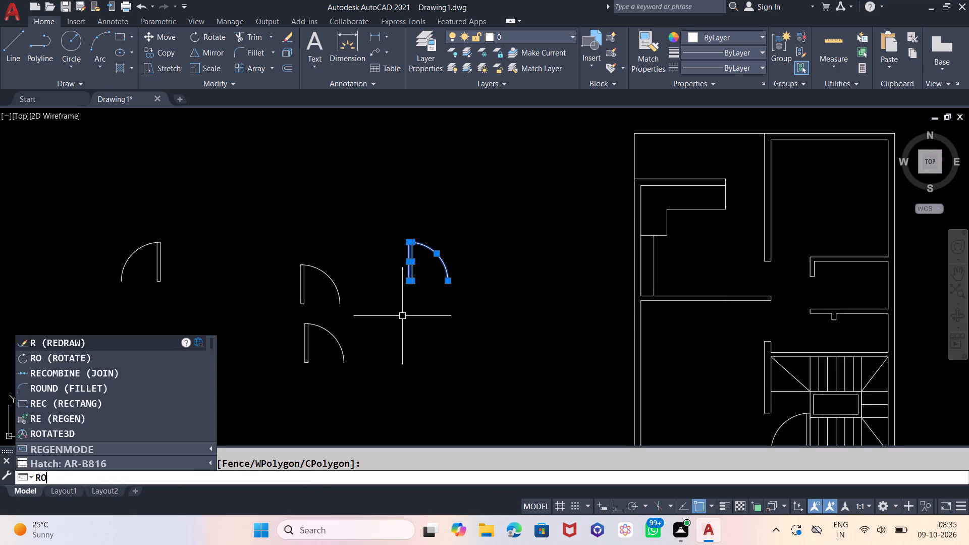
key("Return")
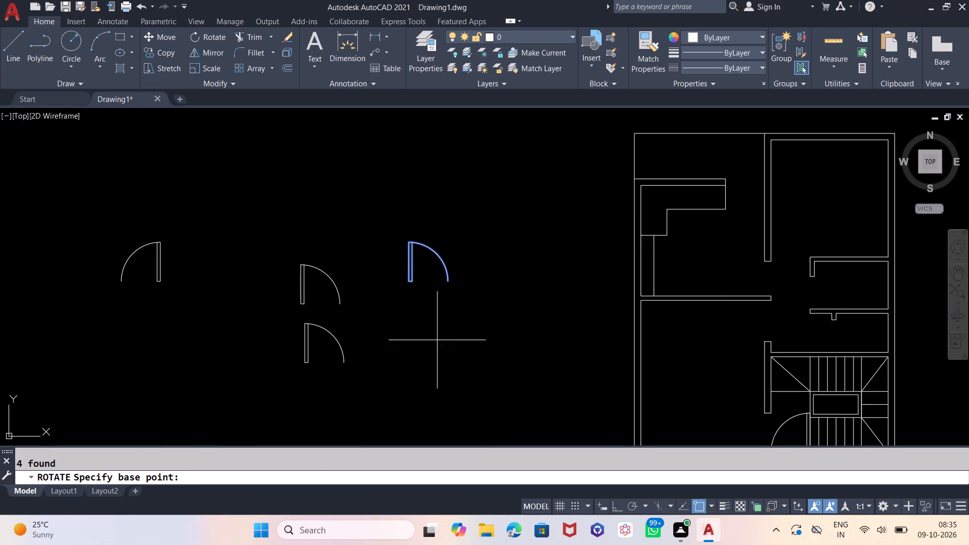
left_click(434, 342)
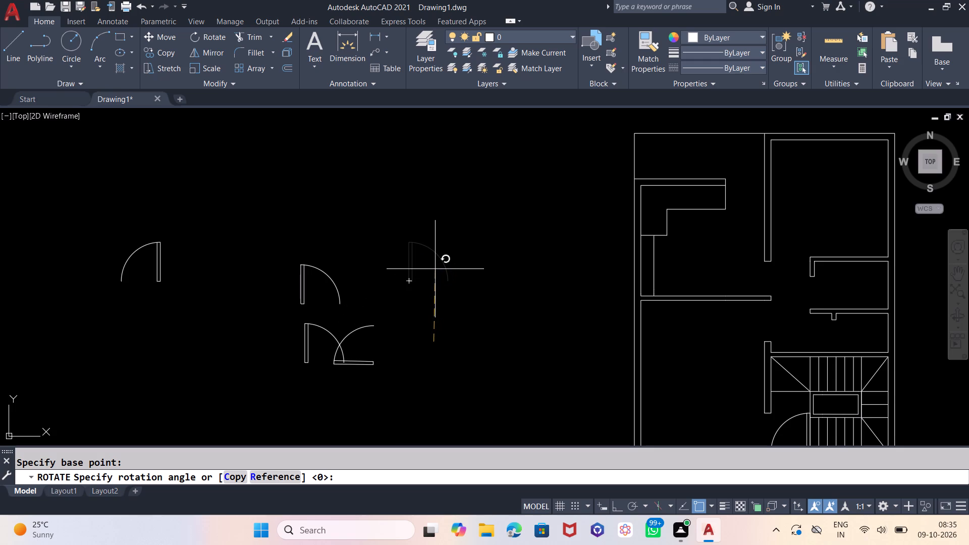
key("F8")
left_click(435, 269)
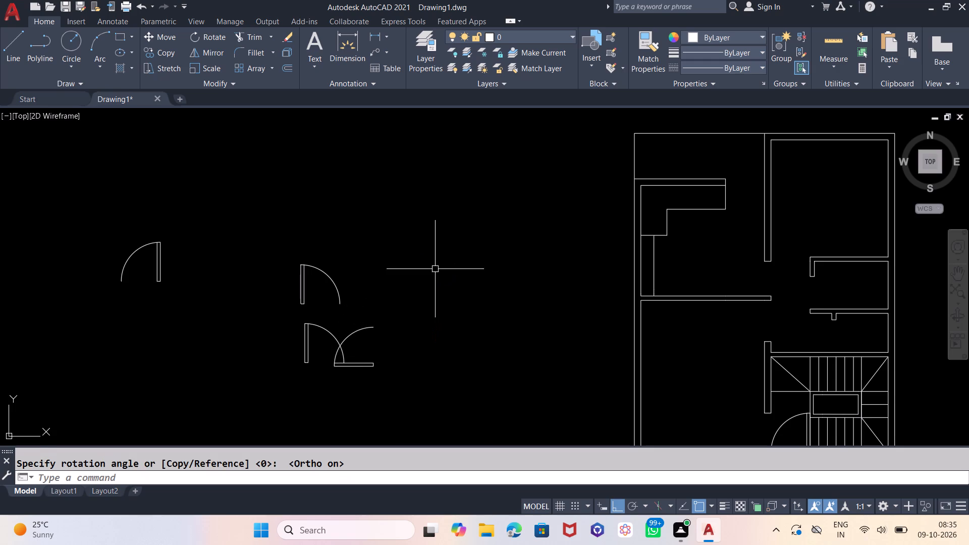
Move the rotated door away from the other loose doors to the empty area just below the floor plan, with Ortho off.
left_click(378, 307)
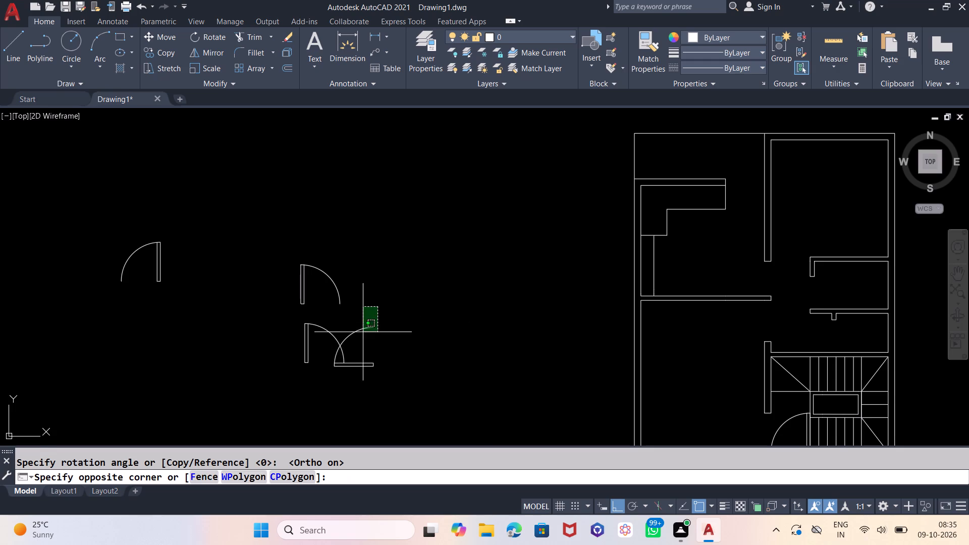
left_click(361, 379)
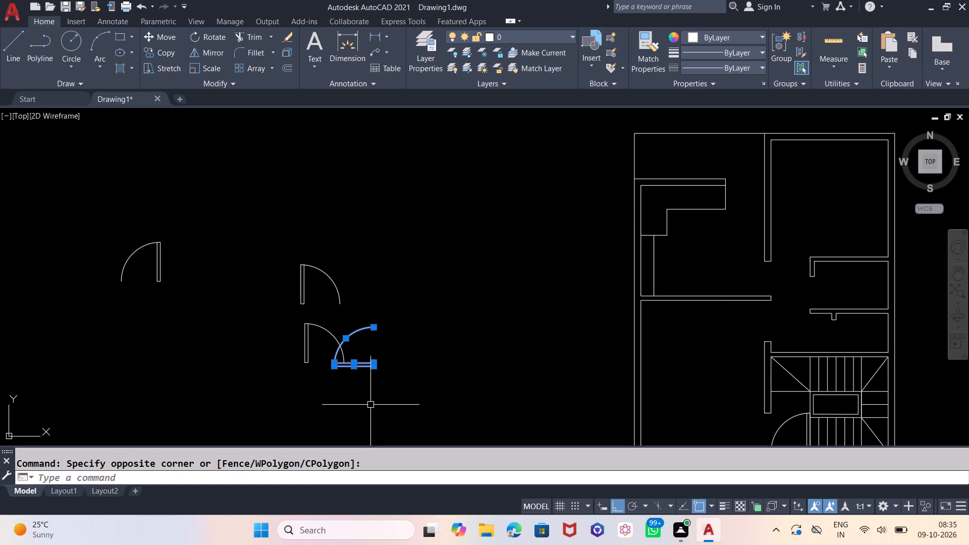
key("m")
key("Return")
left_click(389, 383)
scroll(446, 258, "down", 1)
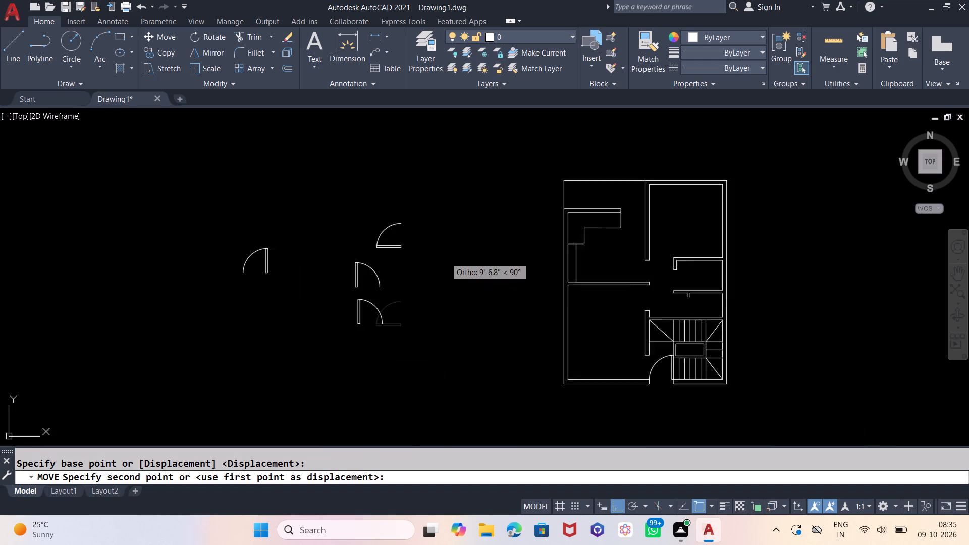
scroll(446, 258, "down", 1)
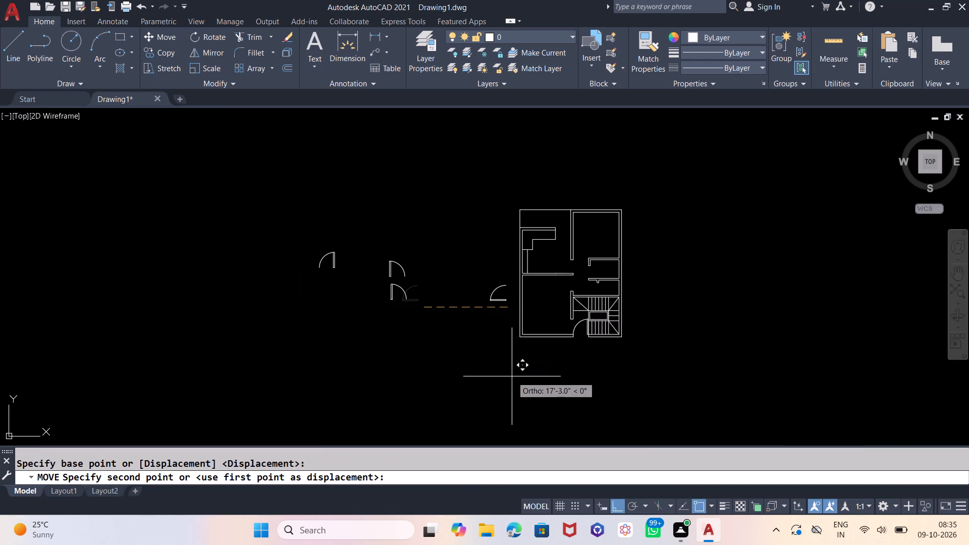
key("F8")
left_click(513, 370)
Move the rotated door by the outer corner of its leaf onto the inner wall corner beside the entrance door opening.
scroll(500, 362, "up", 3)
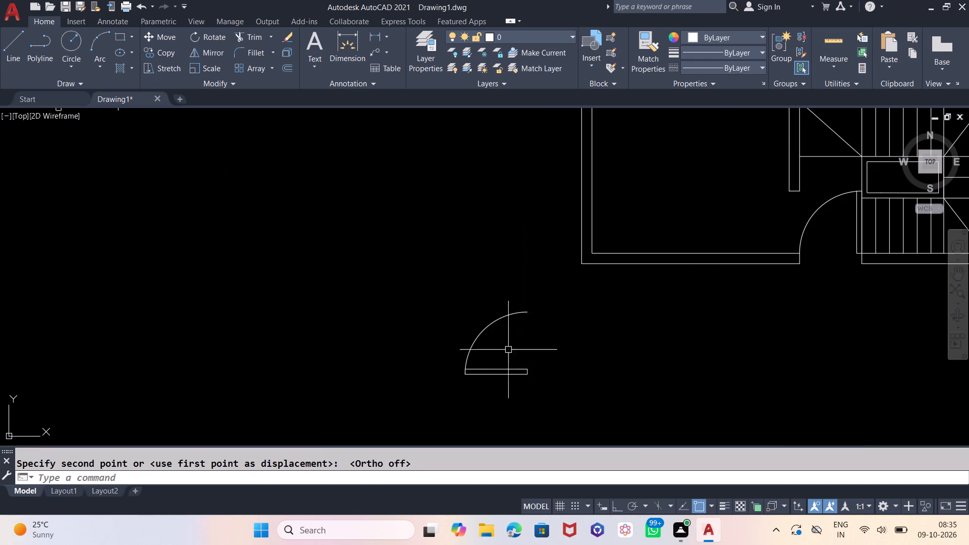
left_click_drag(544, 266, 534, 279)
left_click(455, 406)
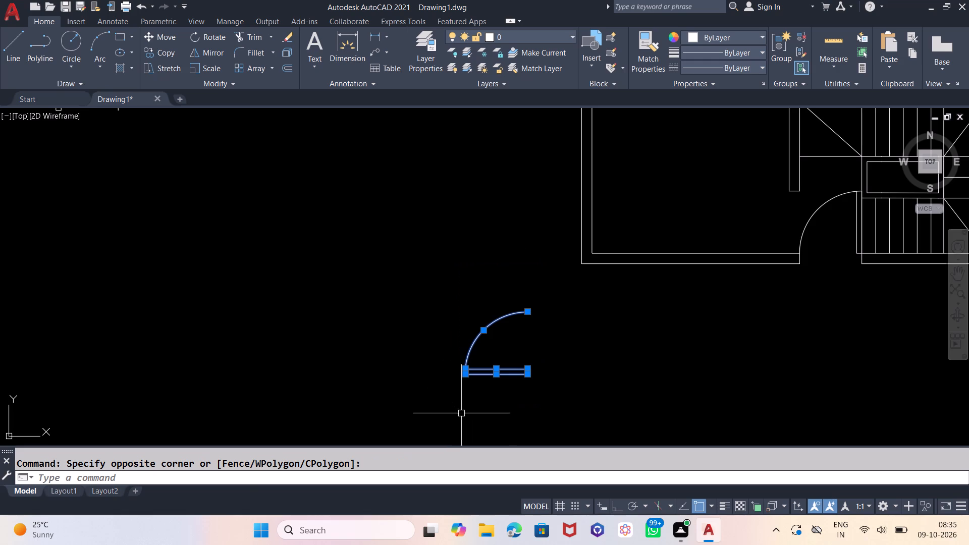
key("m")
key("Return")
scroll(528, 383, "up", 2)
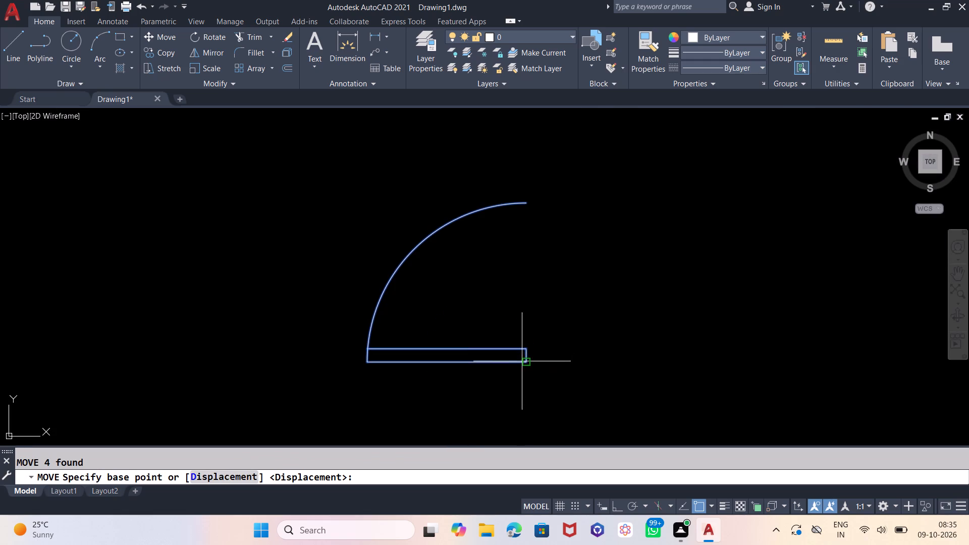
left_click(524, 362)
scroll(483, 385, "down", 2)
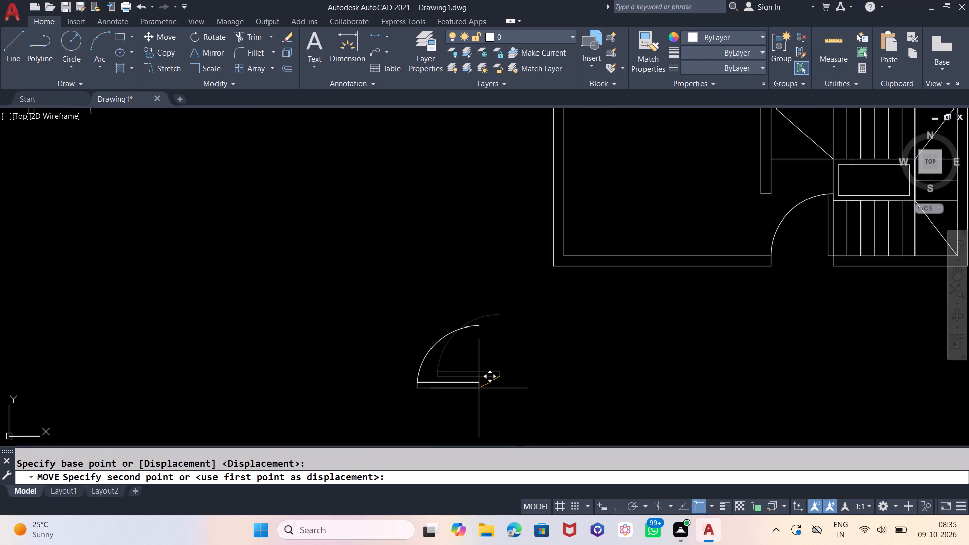
scroll(479, 388, "down", 1)
scroll(678, 289, "up", 4)
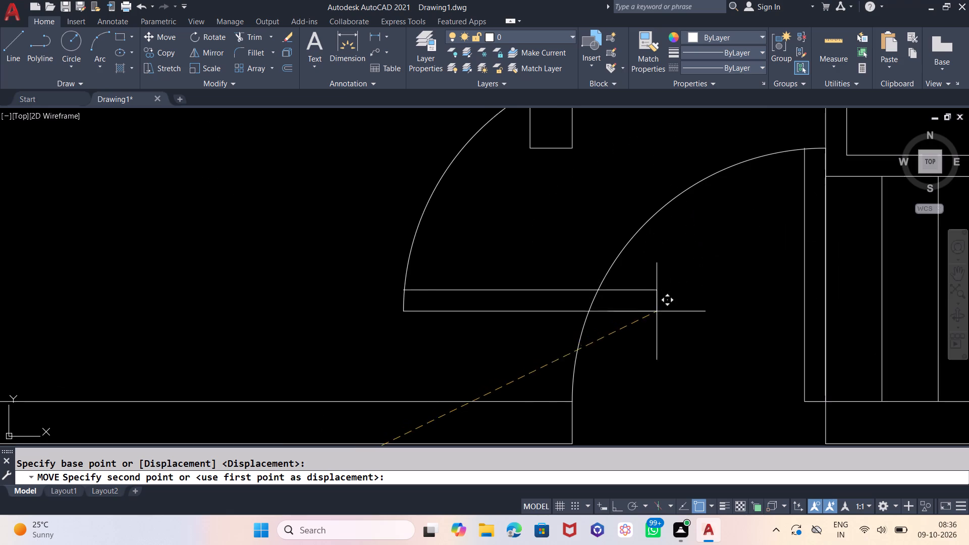
scroll(657, 289, "down", 3)
scroll(629, 319, "up", 3)
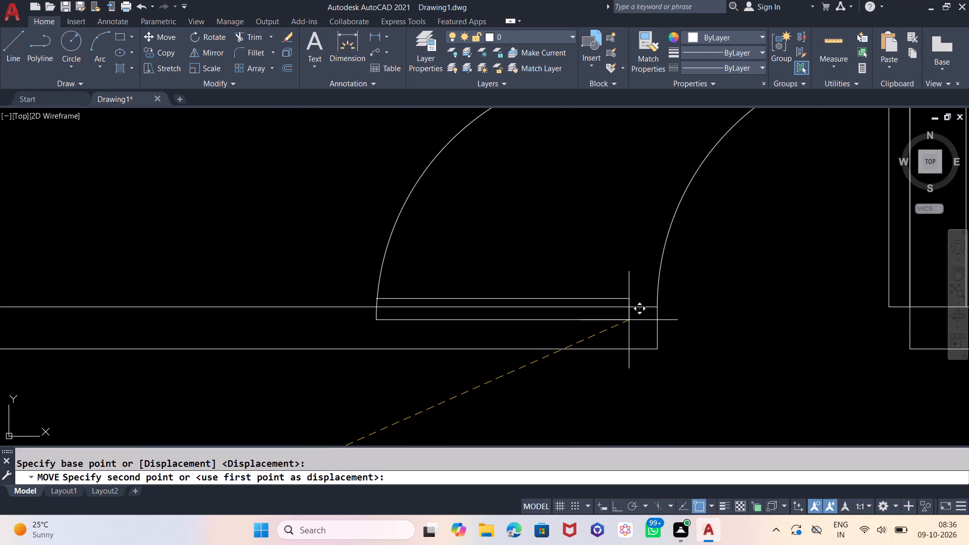
left_click(654, 307)
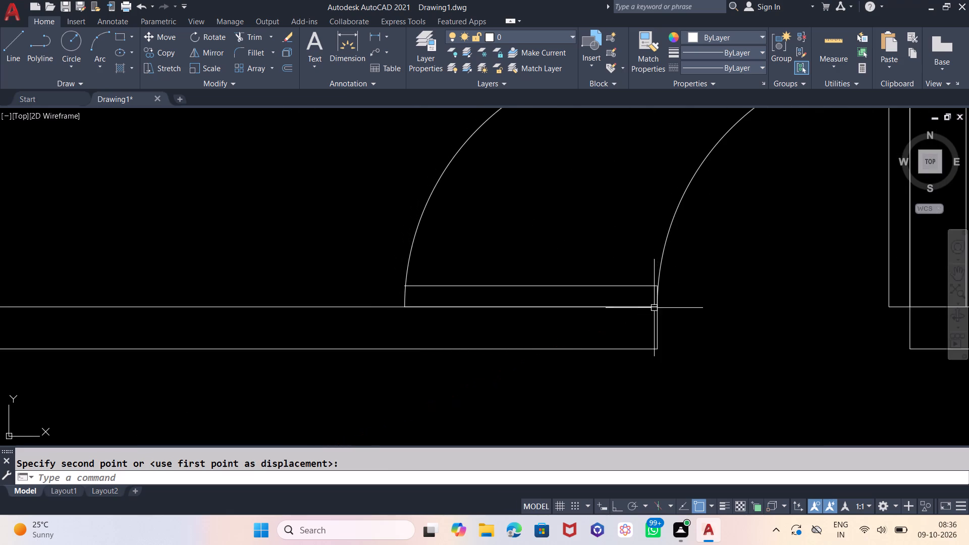
Examine how the placed door's arc and leaf meet the wall ends around the room opening beside the staircase.
scroll(578, 385, "down", 2)
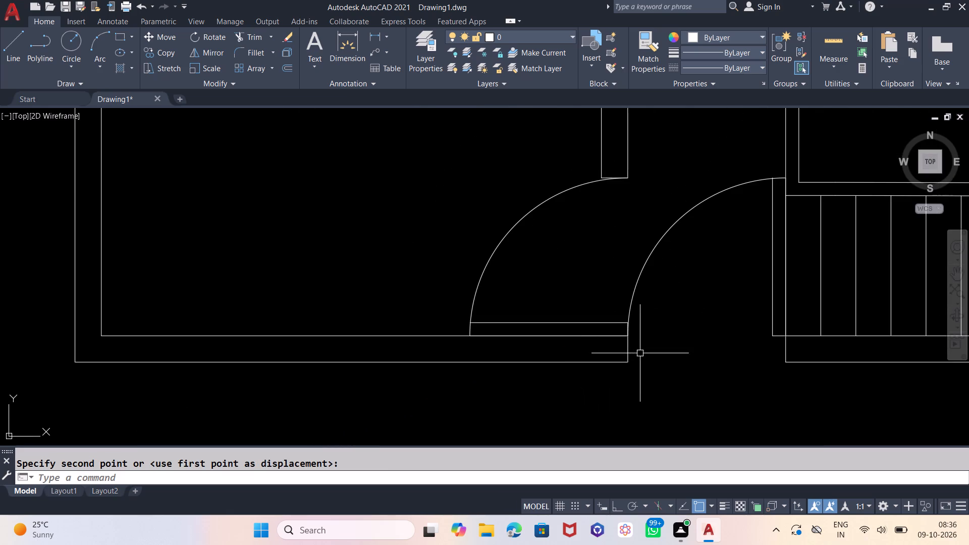
middle_click_drag(640, 353, 575, 452)
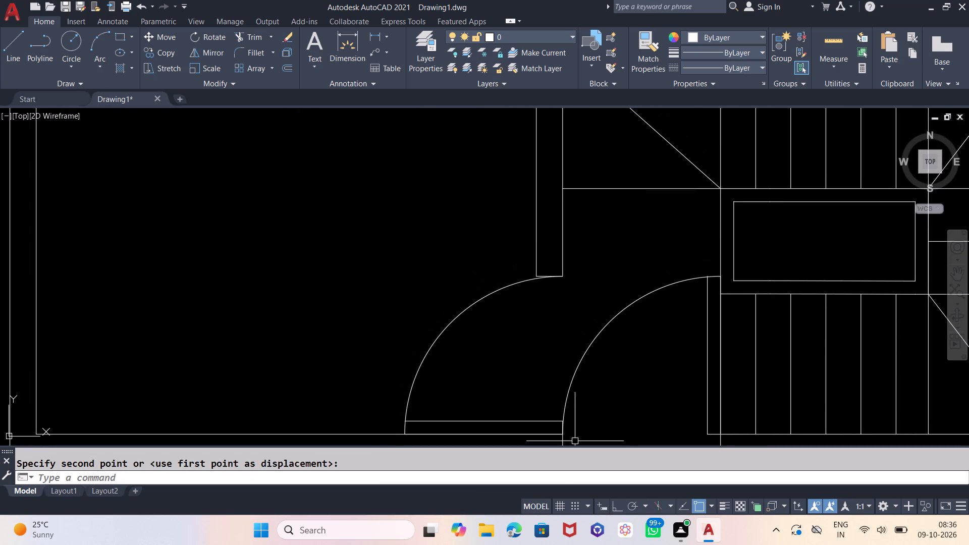
scroll(560, 305, "up", 4)
scroll(560, 313, "down", 1)
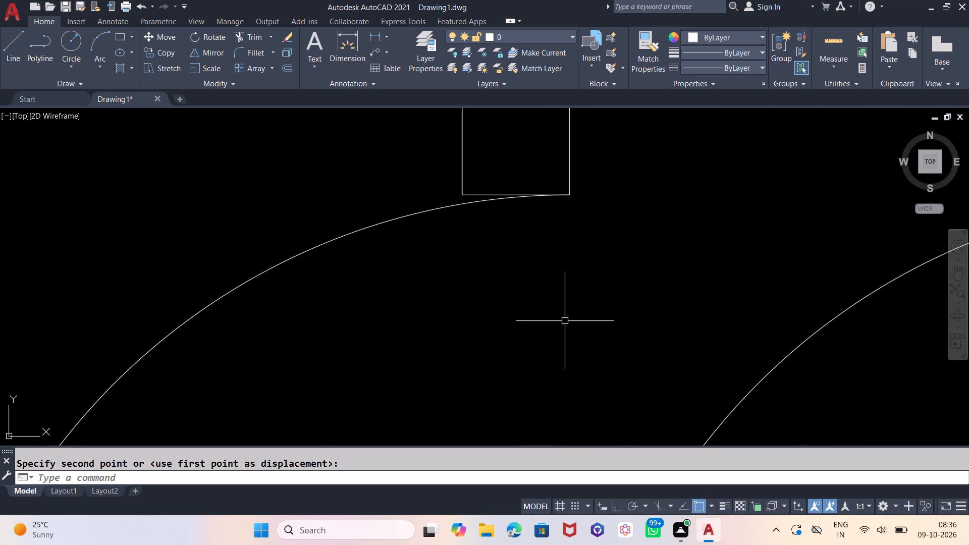
scroll(599, 264, "down", 4)
scroll(577, 385, "up", 1)
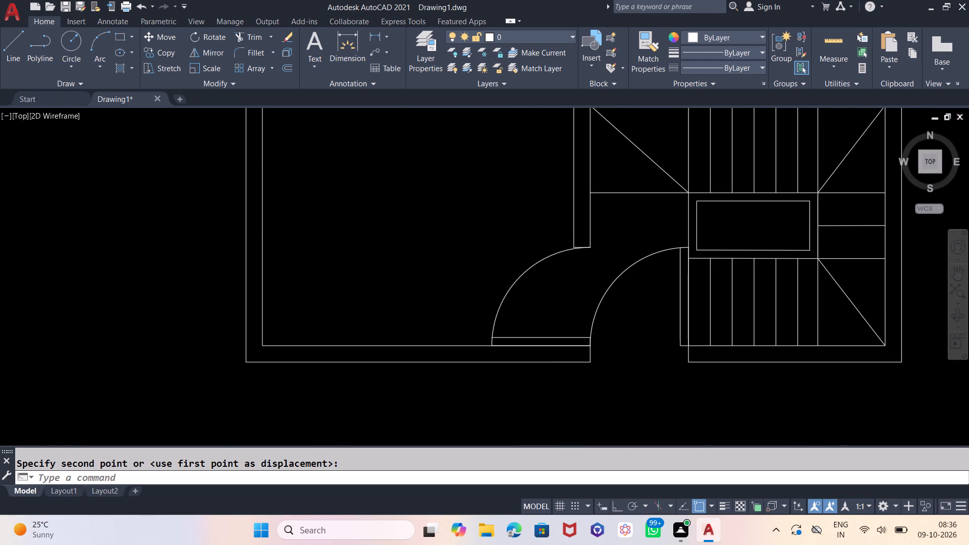
scroll(577, 385, "up", 1)
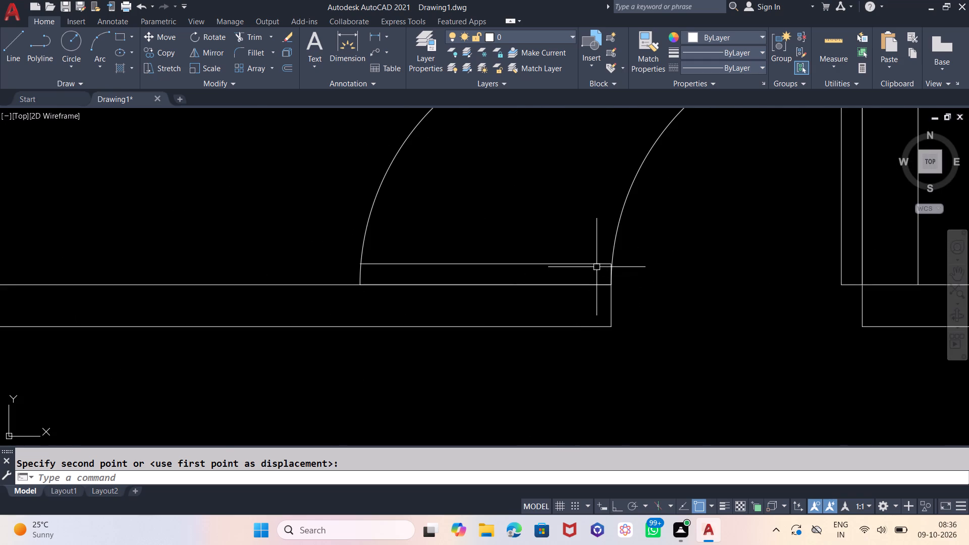
Check the room opening's width with a trial dimension from the entrance wall corner to the end of the partition wall.
left_click(341, 43)
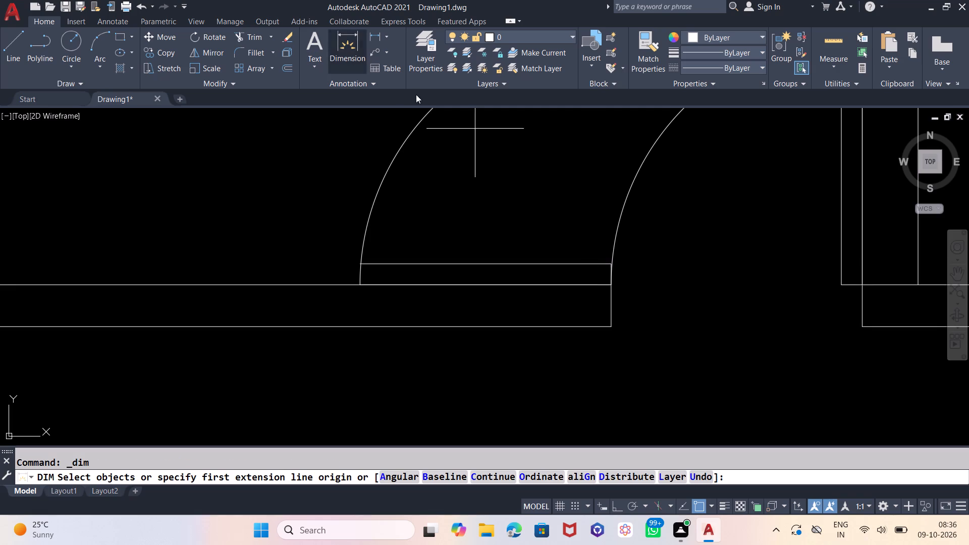
left_click(609, 285)
scroll(608, 320, "down", 2)
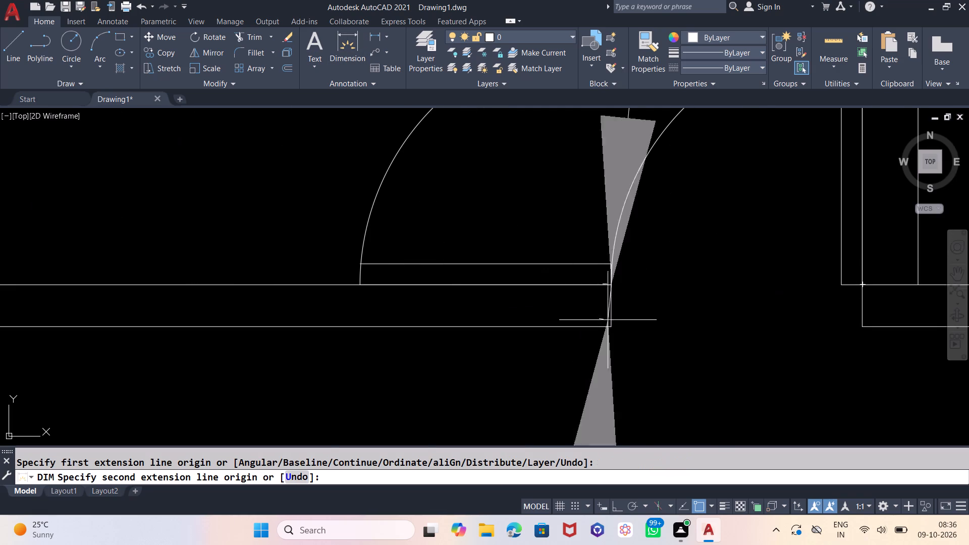
scroll(607, 321, "down", 1)
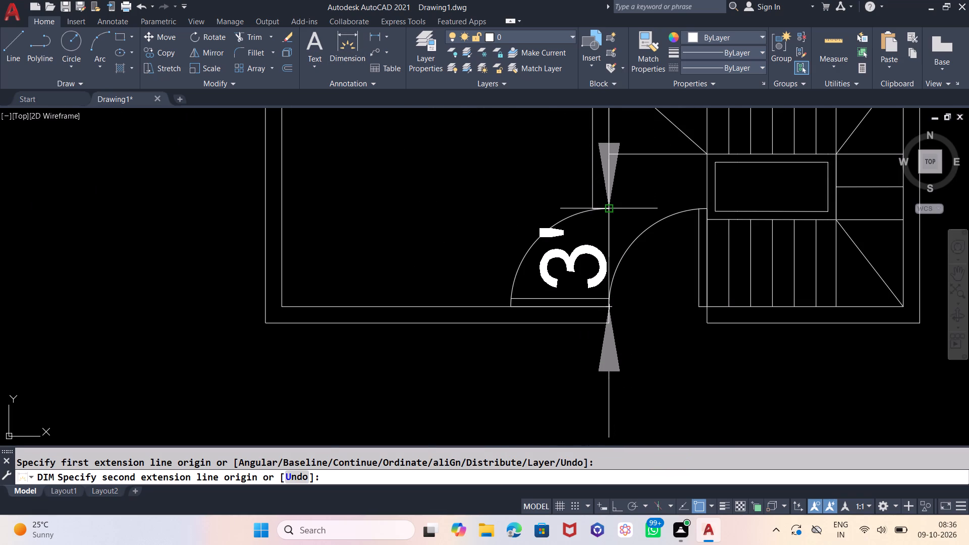
key("Escape")
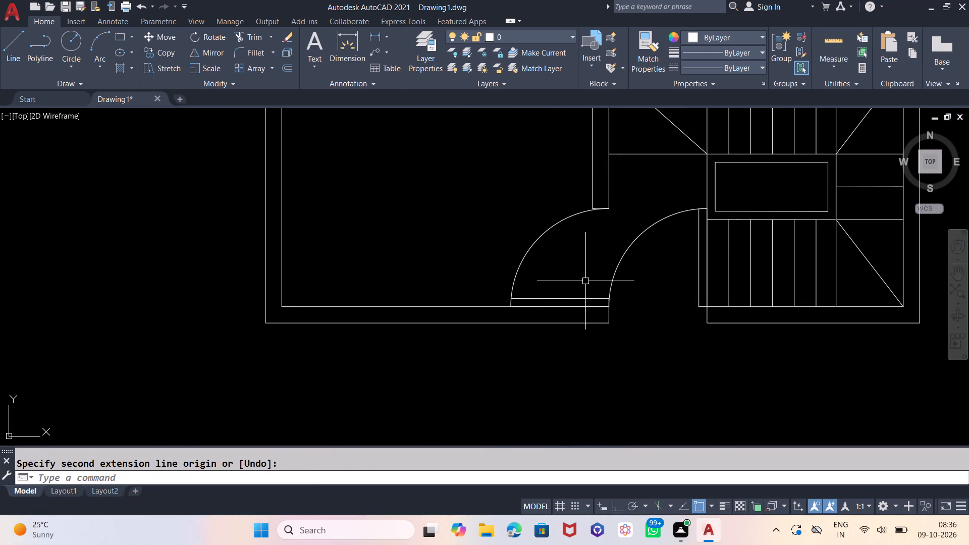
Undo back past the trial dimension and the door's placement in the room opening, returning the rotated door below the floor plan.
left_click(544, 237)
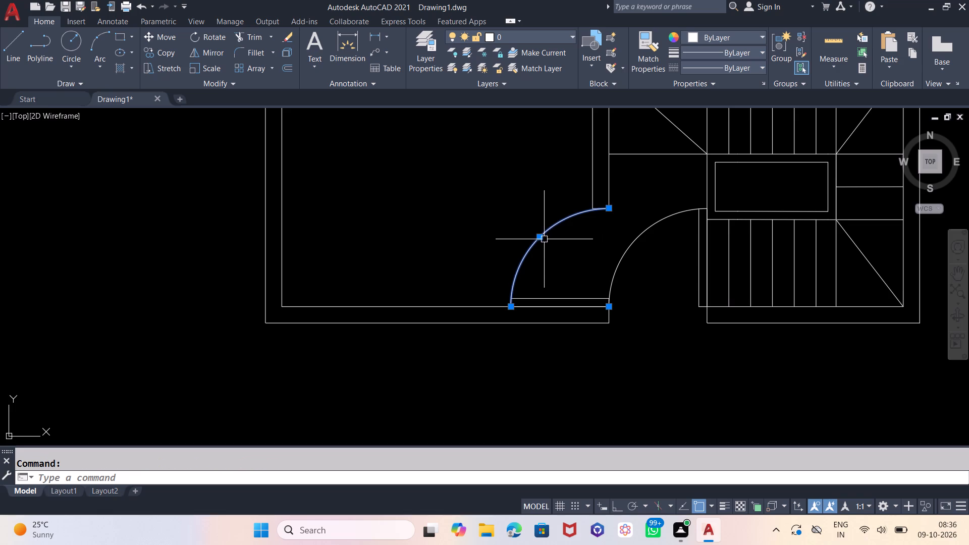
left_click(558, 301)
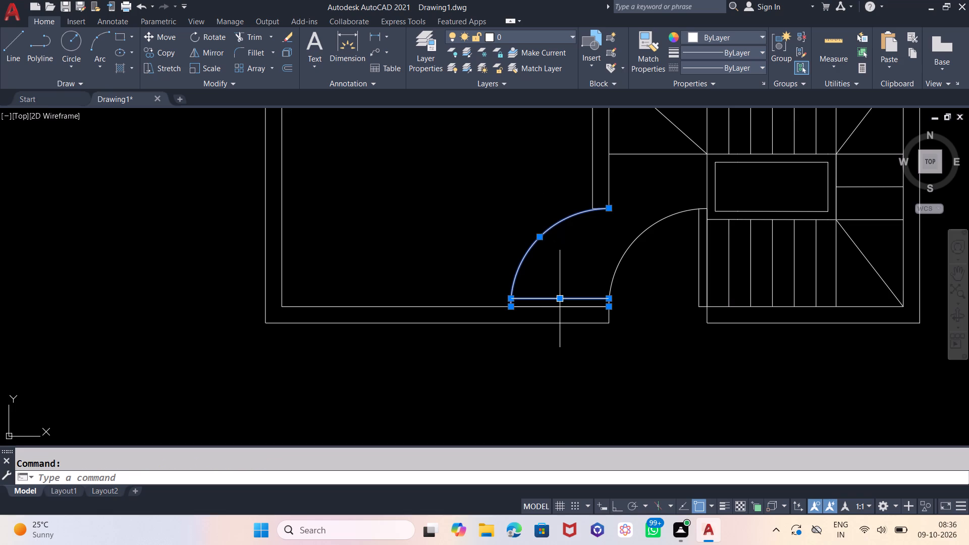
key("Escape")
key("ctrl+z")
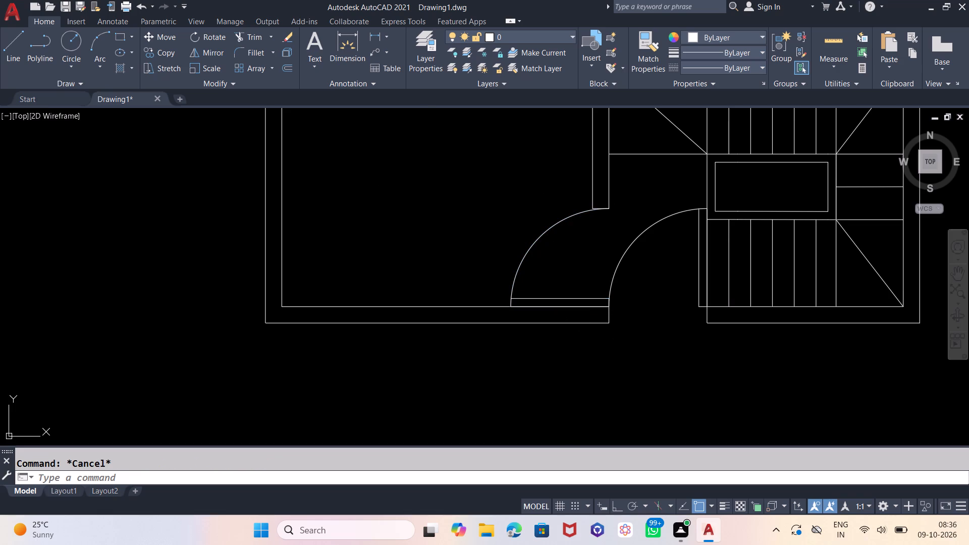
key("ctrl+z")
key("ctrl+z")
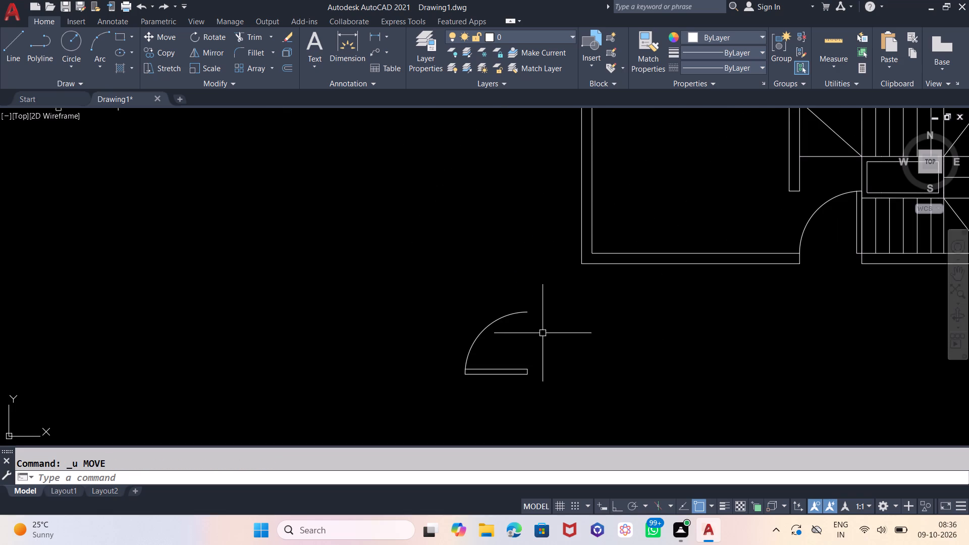
Move the rotated door by the lower hinge-side corner of its leaf onto the inner wall corner beside the entrance door.
left_click_drag(534, 279, 507, 315)
left_click(421, 423)
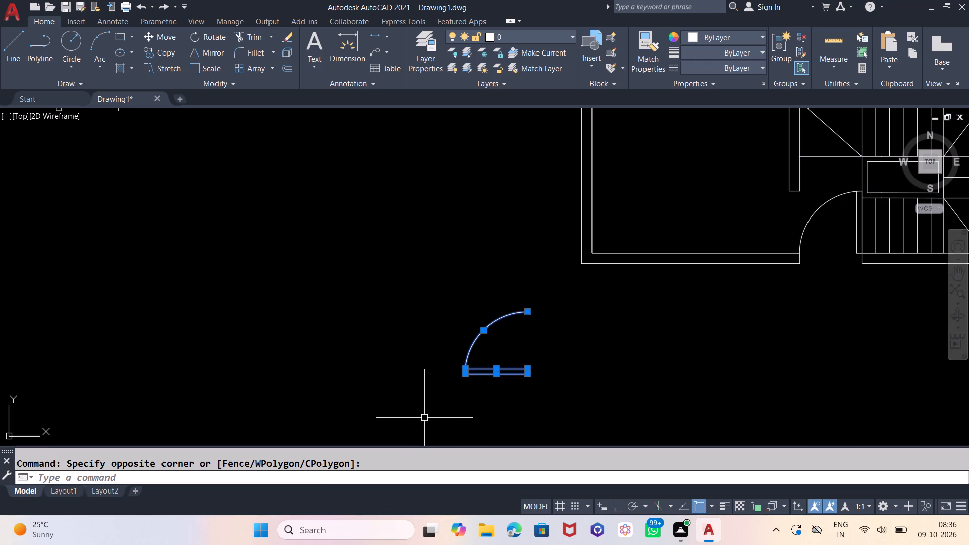
key("m")
key("Return")
scroll(532, 379, "up", 4)
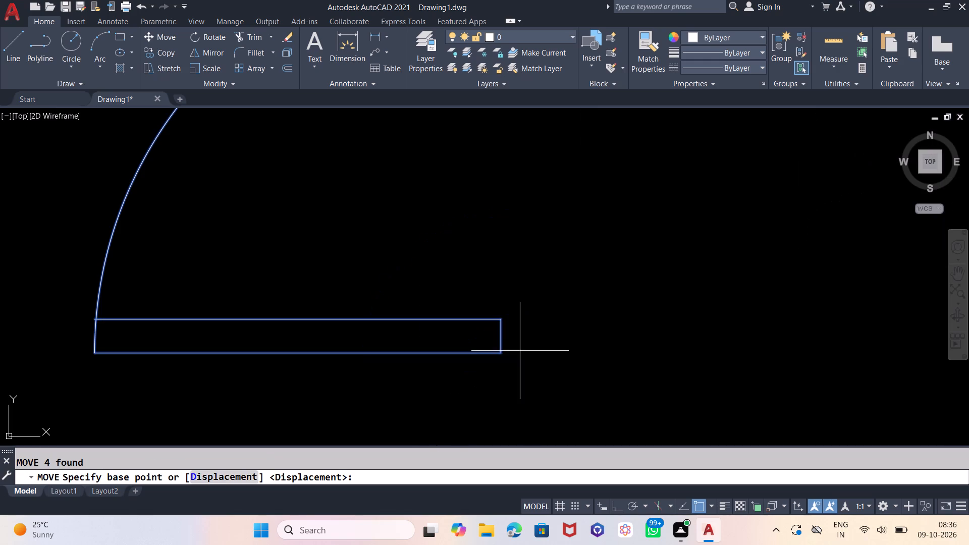
left_click(500, 353)
scroll(480, 367, "down", 3)
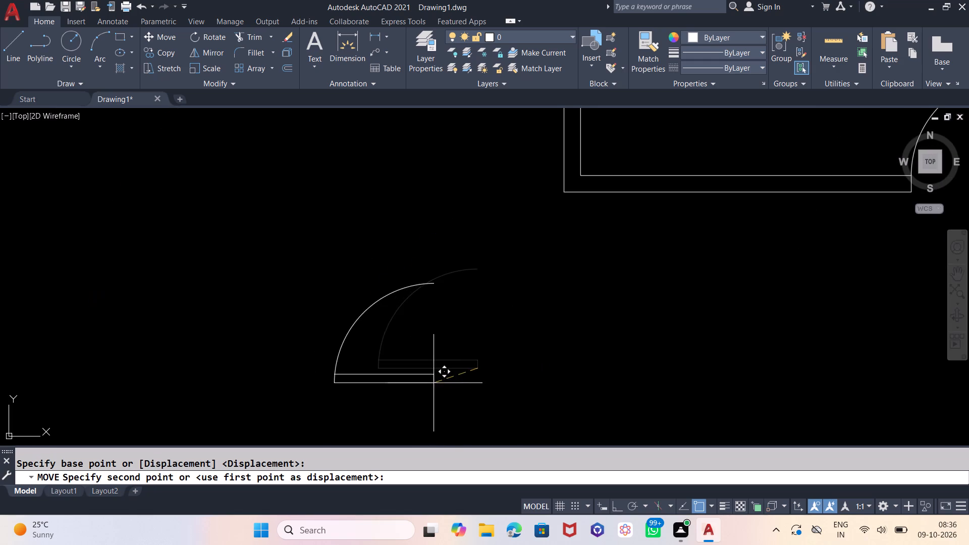
scroll(428, 385, "down", 3)
scroll(548, 321, "up", 5)
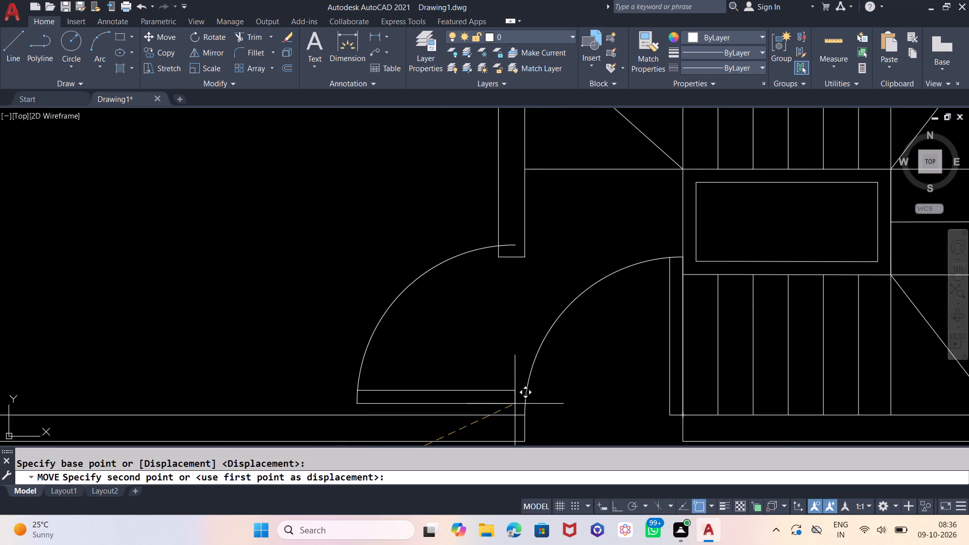
scroll(516, 407, "up", 5)
scroll(522, 362, "down", 3)
scroll(533, 396, "up", 1)
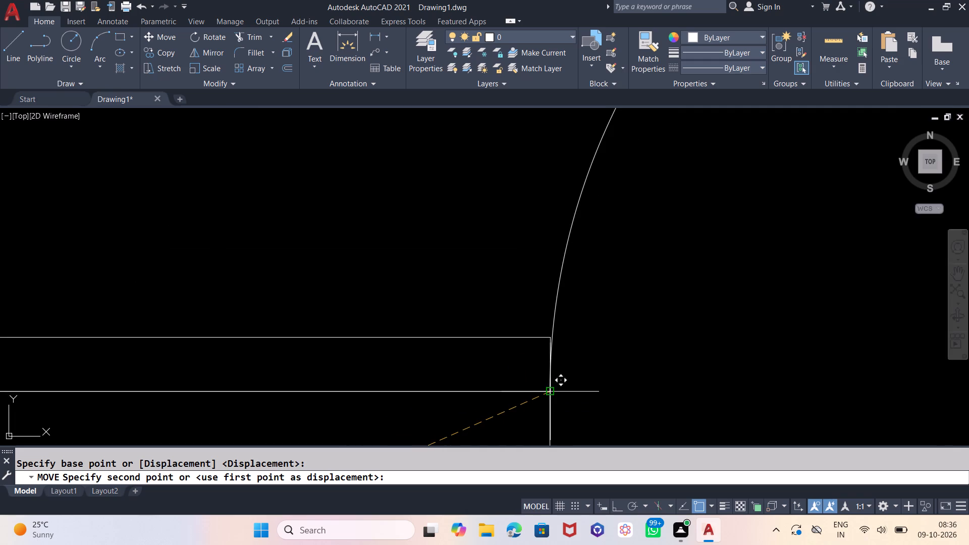
left_click(547, 391)
scroll(554, 398, "down", 4)
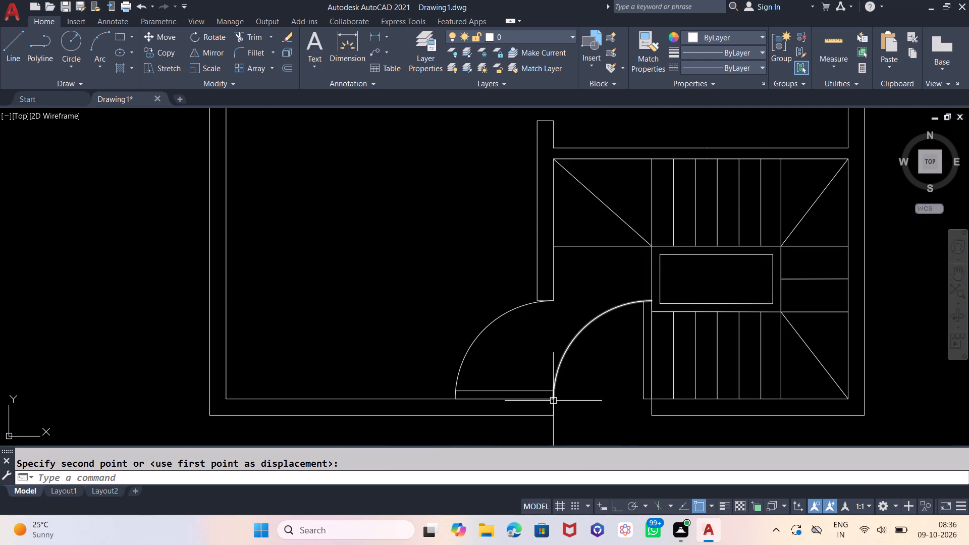
Examine how the re-placed door's leaf meets the wall corner at the entrance and how it sits in the overall plan.
scroll(511, 360, "down", 2)
scroll(533, 432, "down", 1)
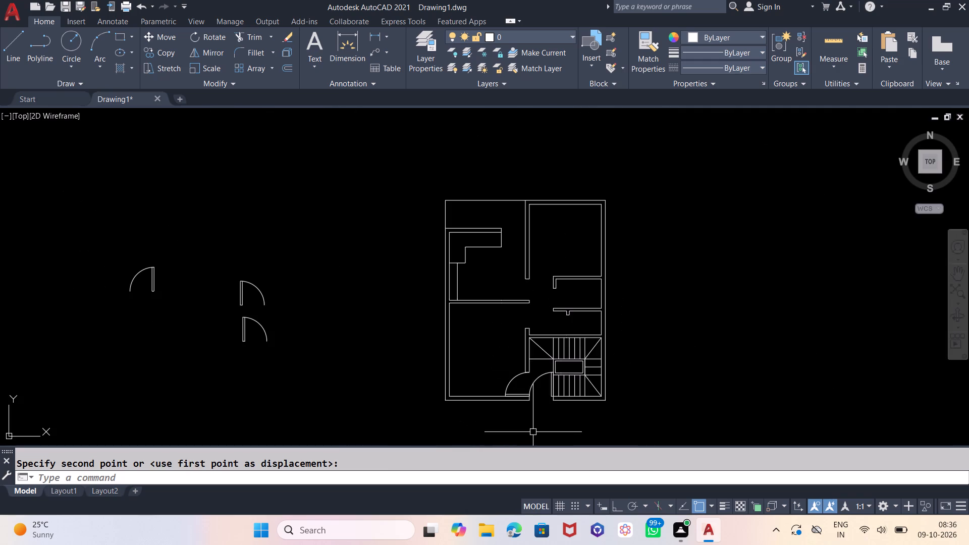
scroll(530, 379, "up", 1)
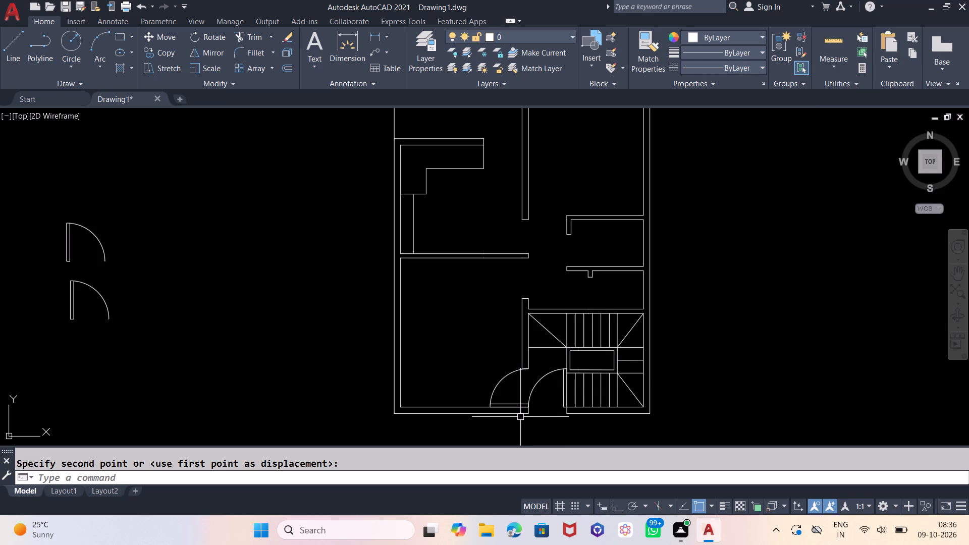
scroll(520, 416, "up", 5)
scroll(605, 313, "up", 5)
scroll(605, 302, "down", 2)
scroll(616, 400, "up", 2)
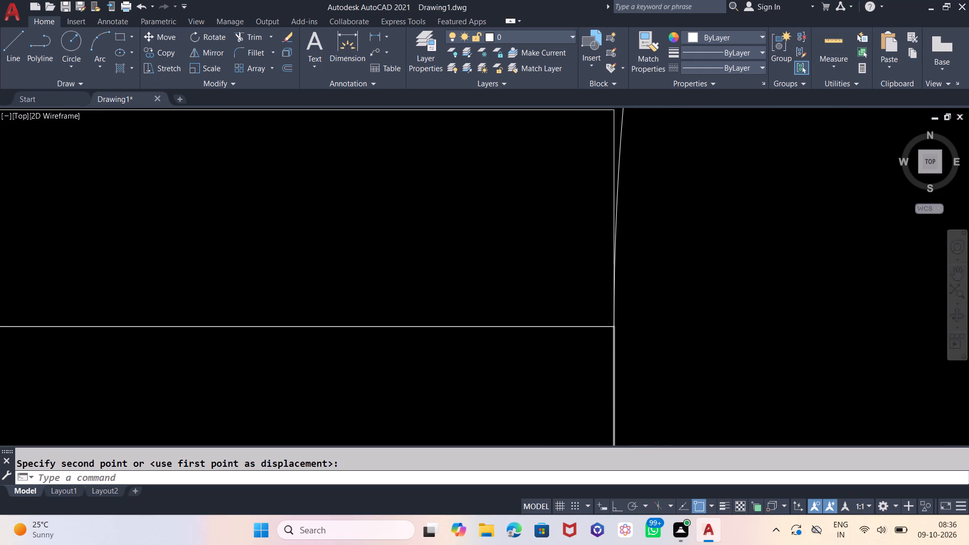
scroll(616, 399, "down", 2)
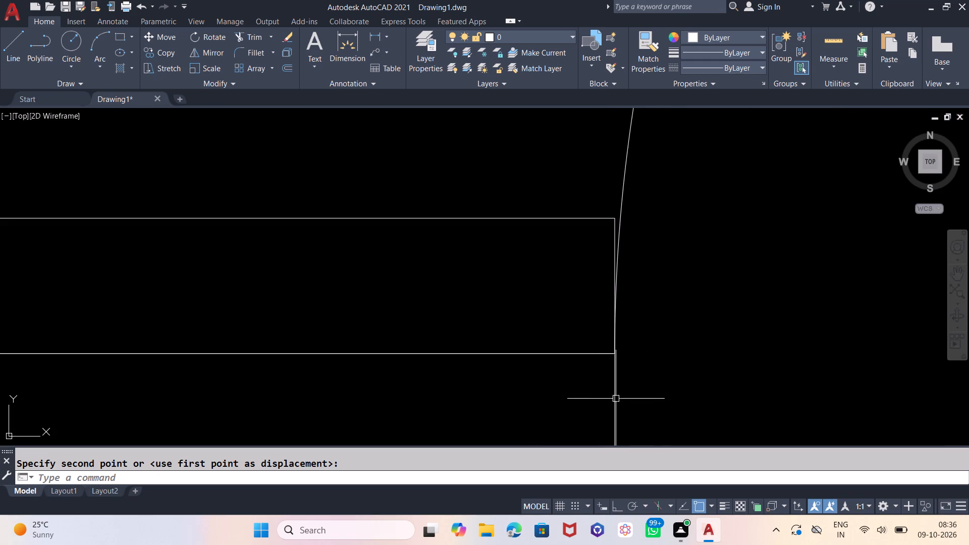
scroll(604, 399, "down", 6)
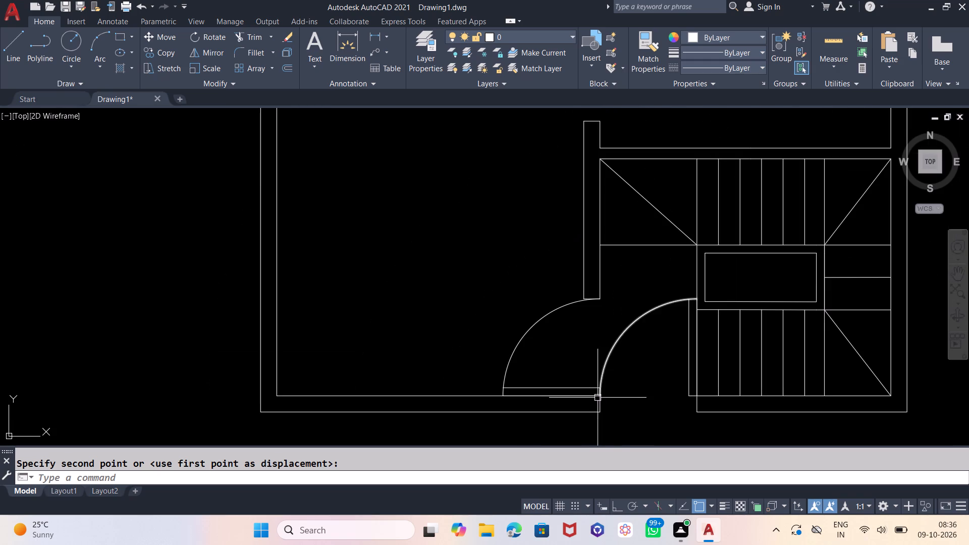
scroll(593, 397, "down", 2)
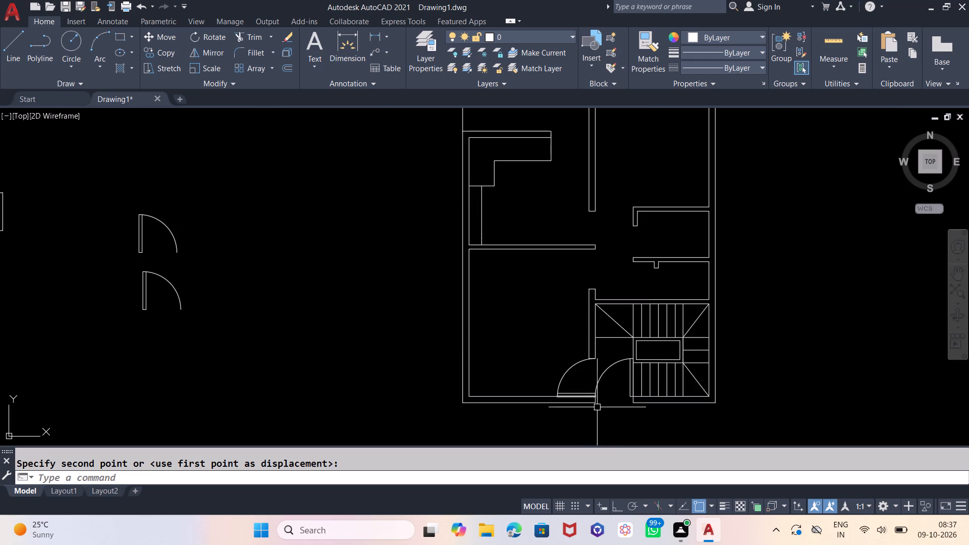
middle_click_drag(618, 427, 553, 421)
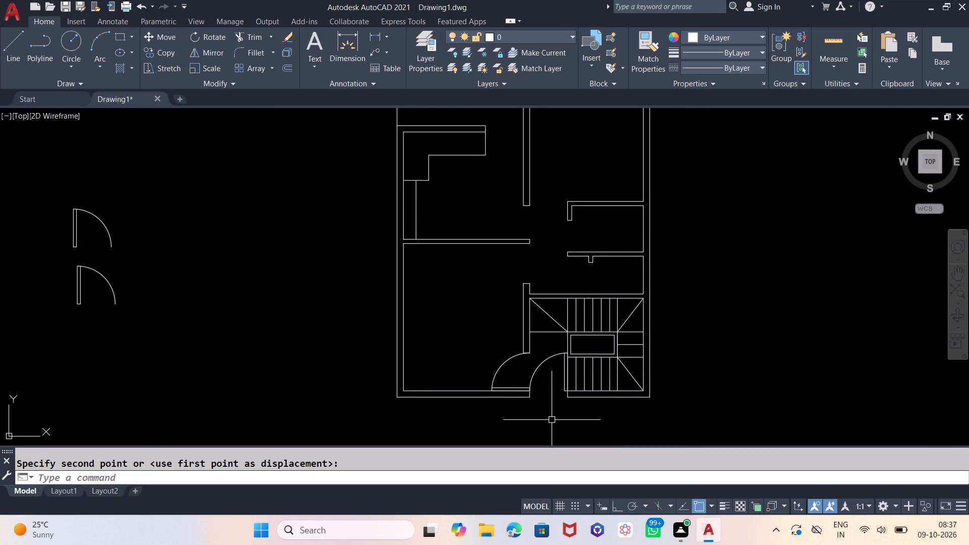
scroll(771, 373, "down", 2)
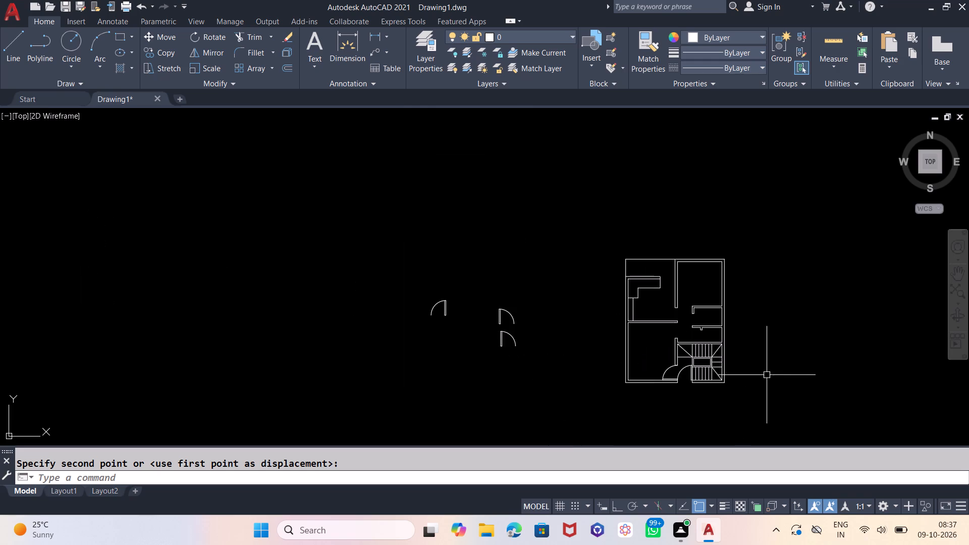
Move the lower of the two matching loose doors by its leaf's outer bottom corner onto the partition end at the upper-right room's opening.
scroll(655, 387, "up", 1)
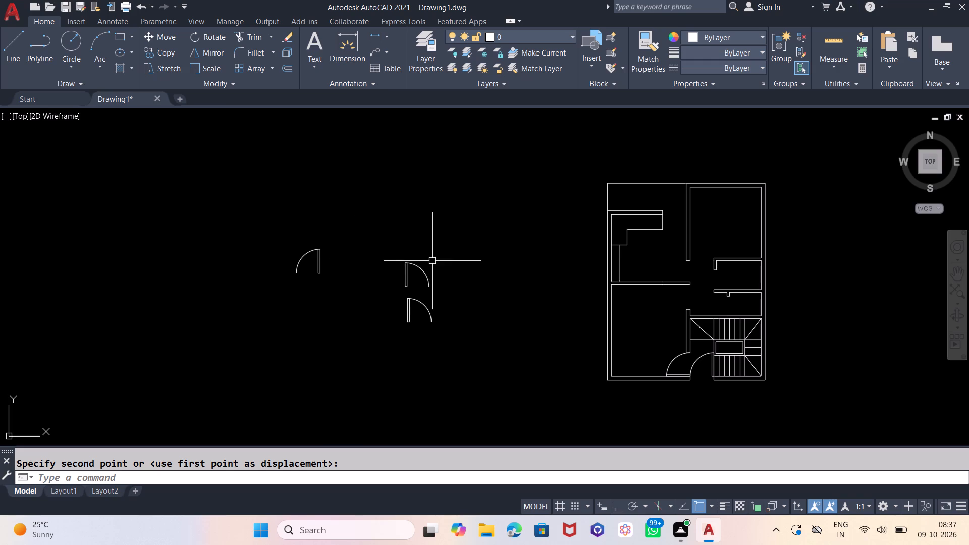
left_click(438, 296)
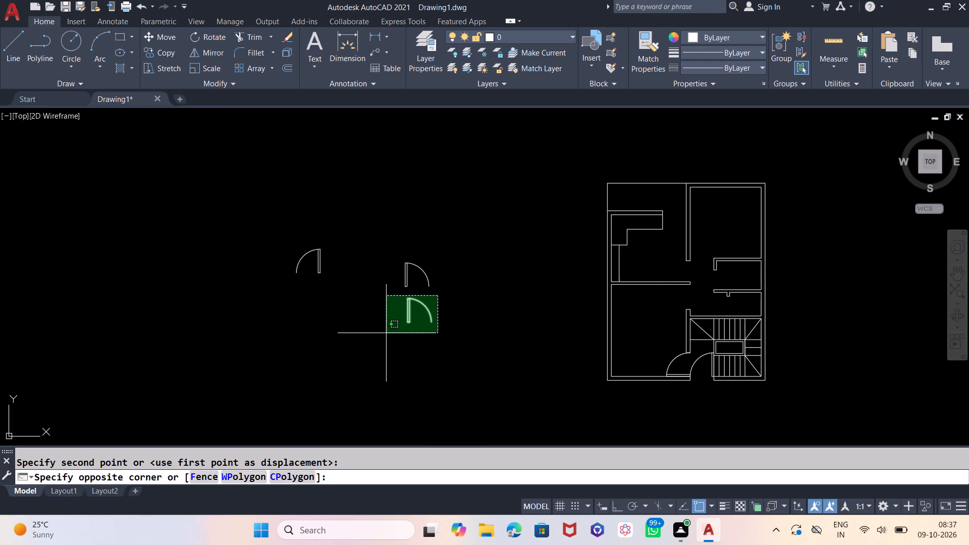
left_click(385, 335)
key("m")
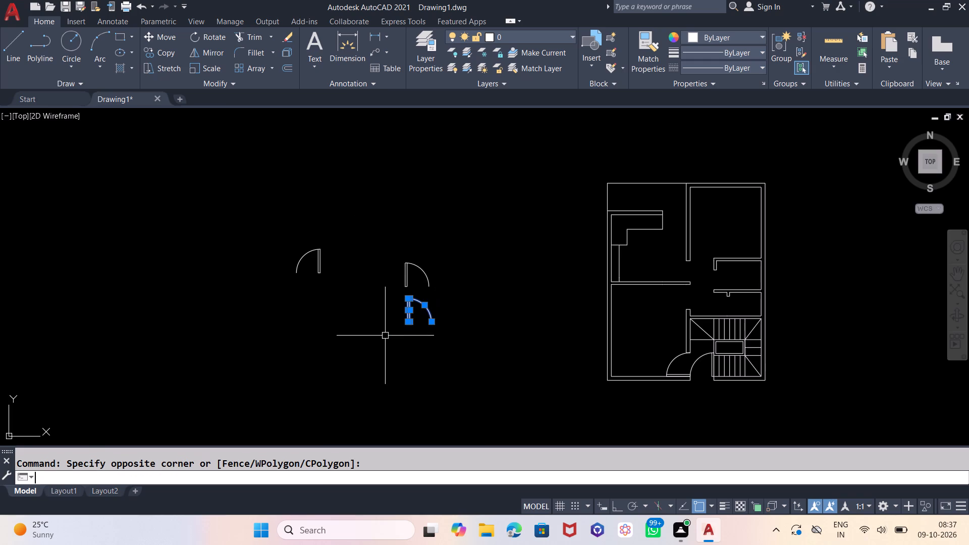
key("Return")
scroll(397, 327, "up", 4)
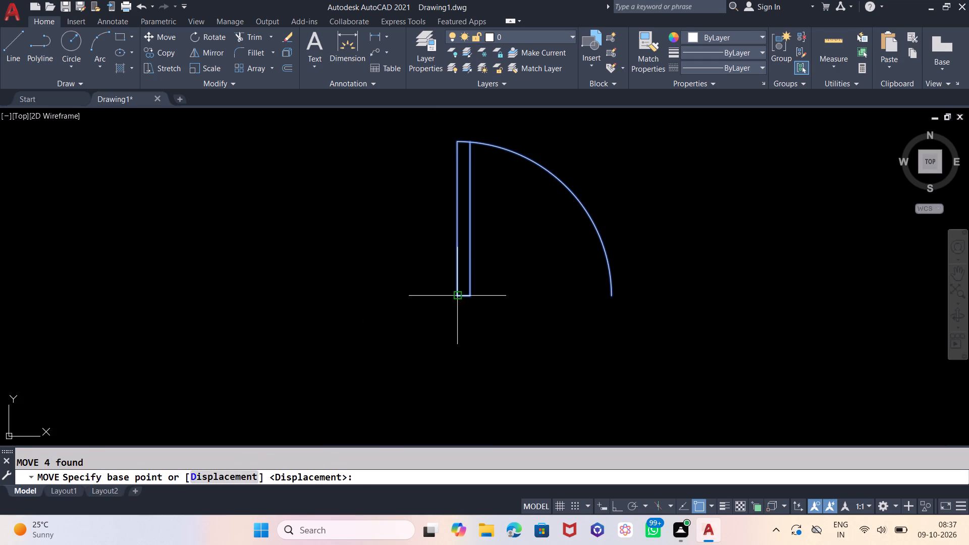
left_click(456, 297)
scroll(355, 356, "down", 5)
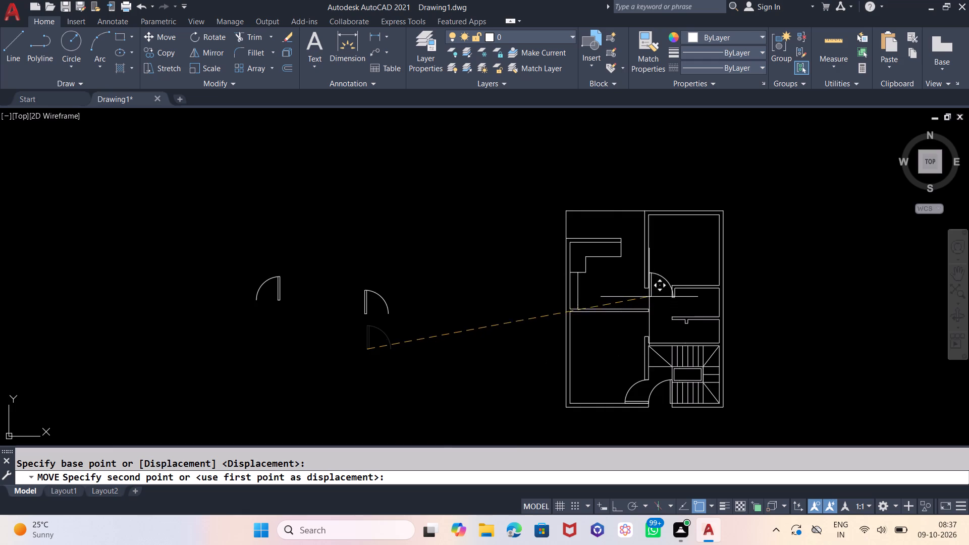
scroll(649, 291, "up", 4)
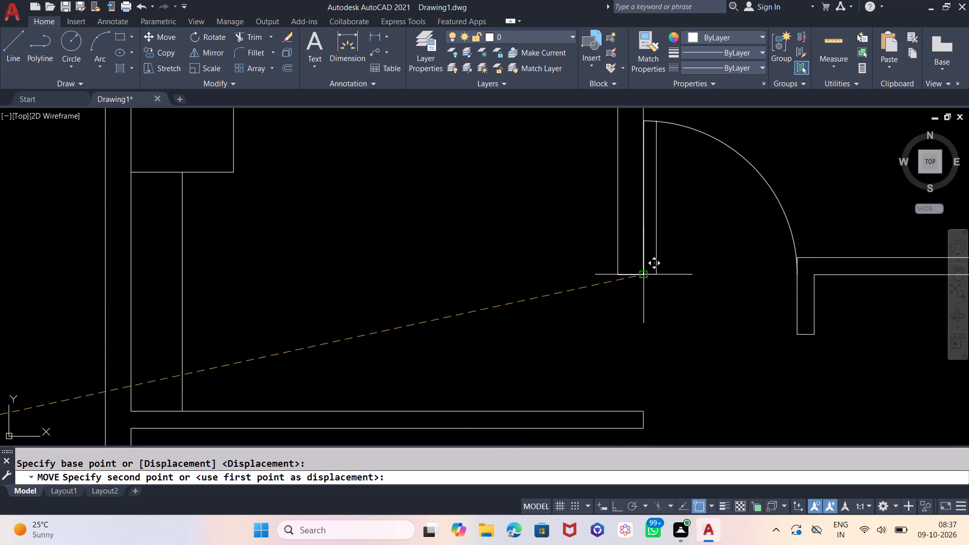
left_click(643, 275)
scroll(567, 329, "down", 3)
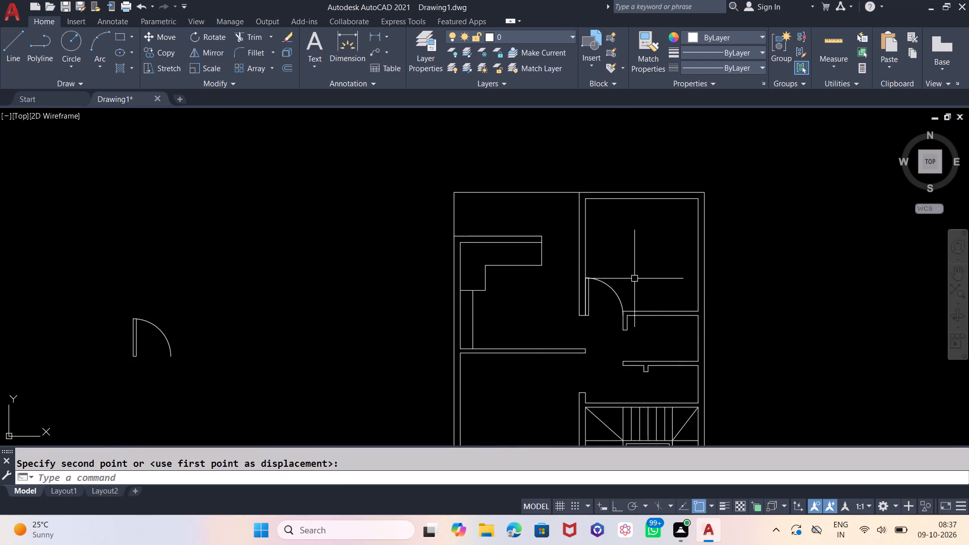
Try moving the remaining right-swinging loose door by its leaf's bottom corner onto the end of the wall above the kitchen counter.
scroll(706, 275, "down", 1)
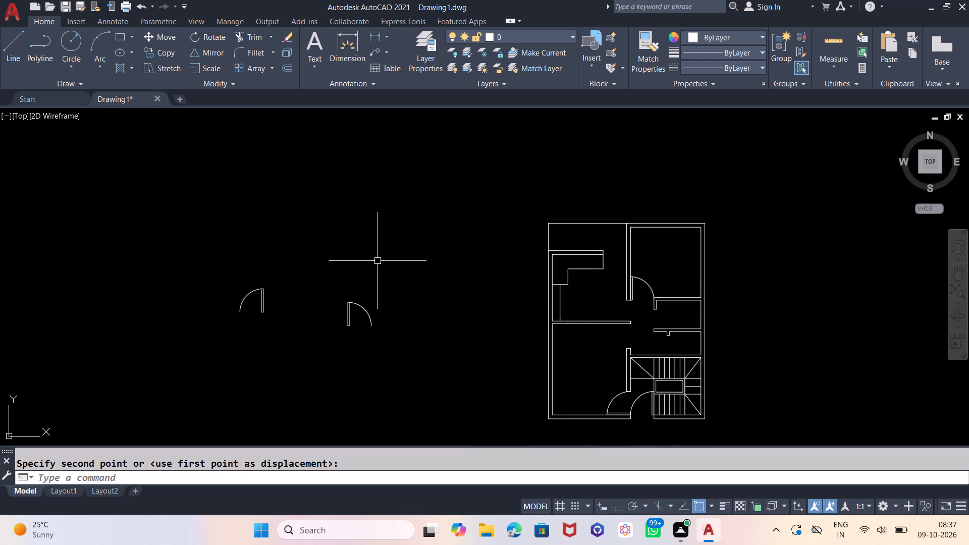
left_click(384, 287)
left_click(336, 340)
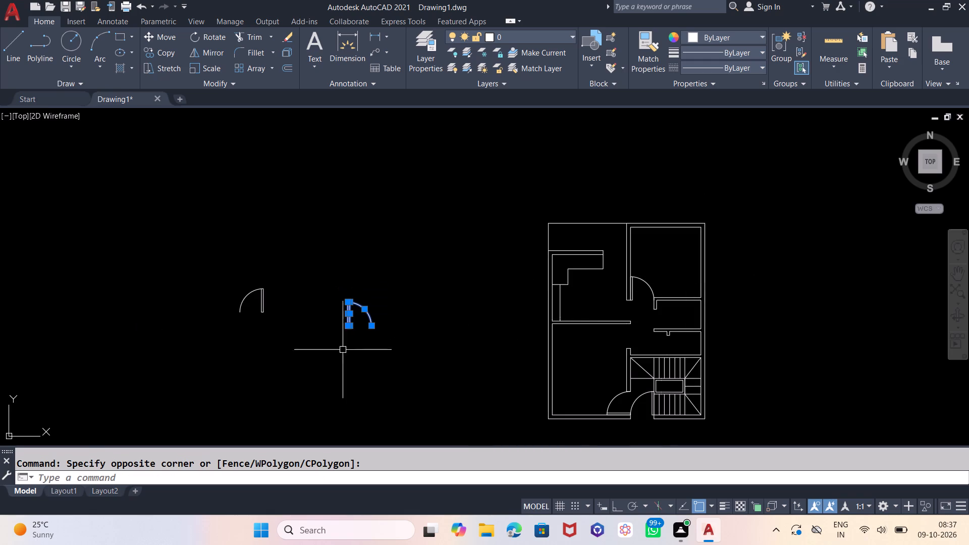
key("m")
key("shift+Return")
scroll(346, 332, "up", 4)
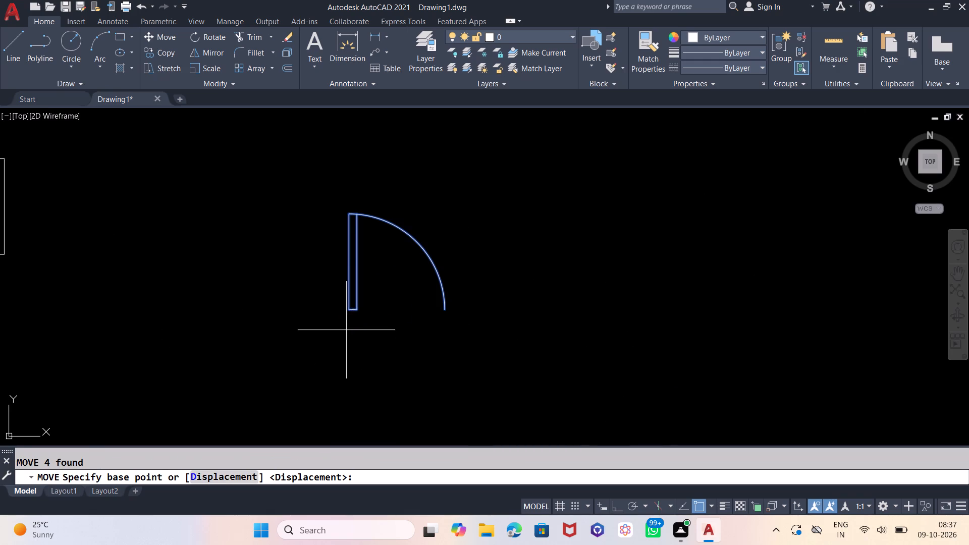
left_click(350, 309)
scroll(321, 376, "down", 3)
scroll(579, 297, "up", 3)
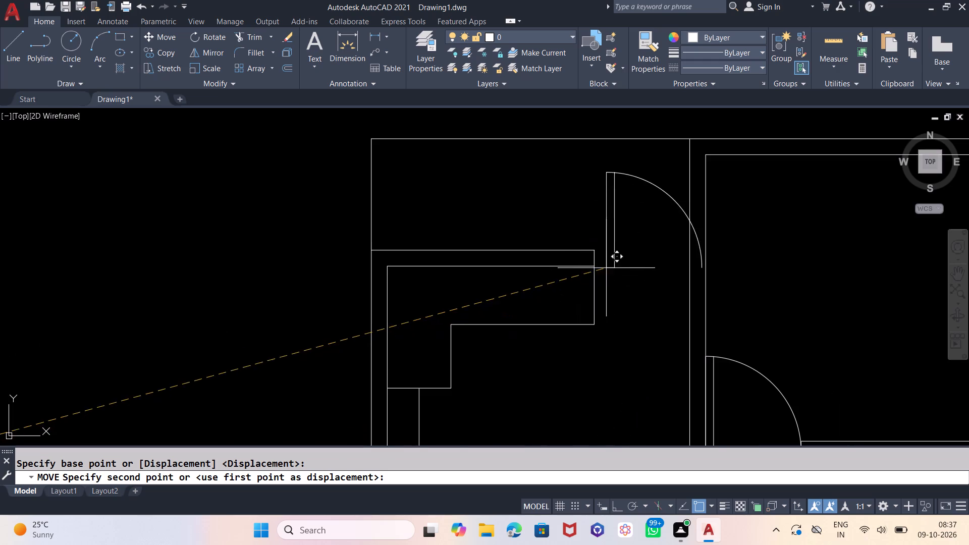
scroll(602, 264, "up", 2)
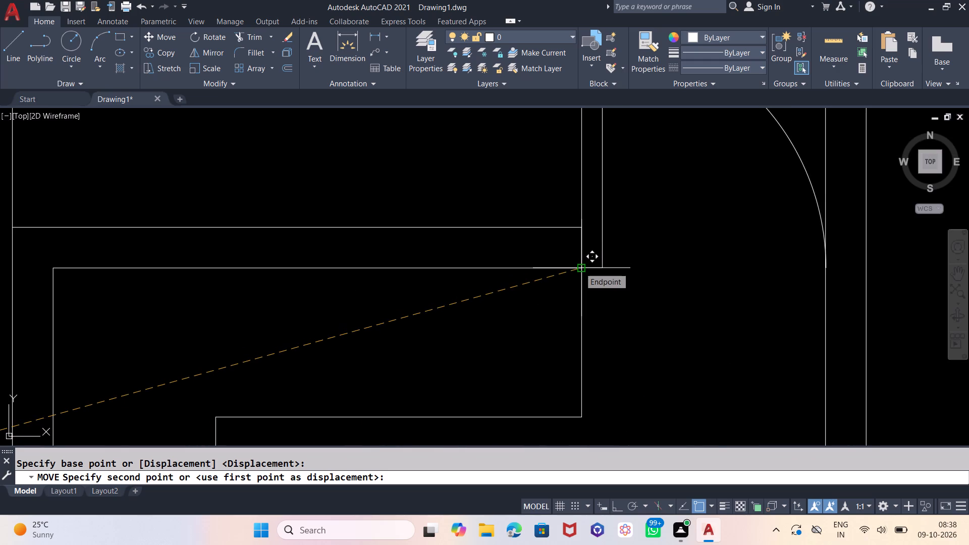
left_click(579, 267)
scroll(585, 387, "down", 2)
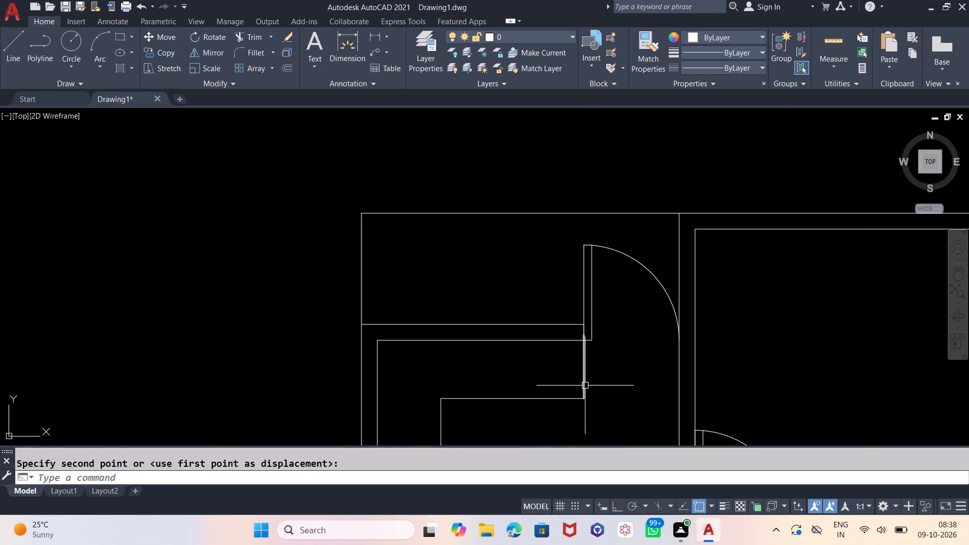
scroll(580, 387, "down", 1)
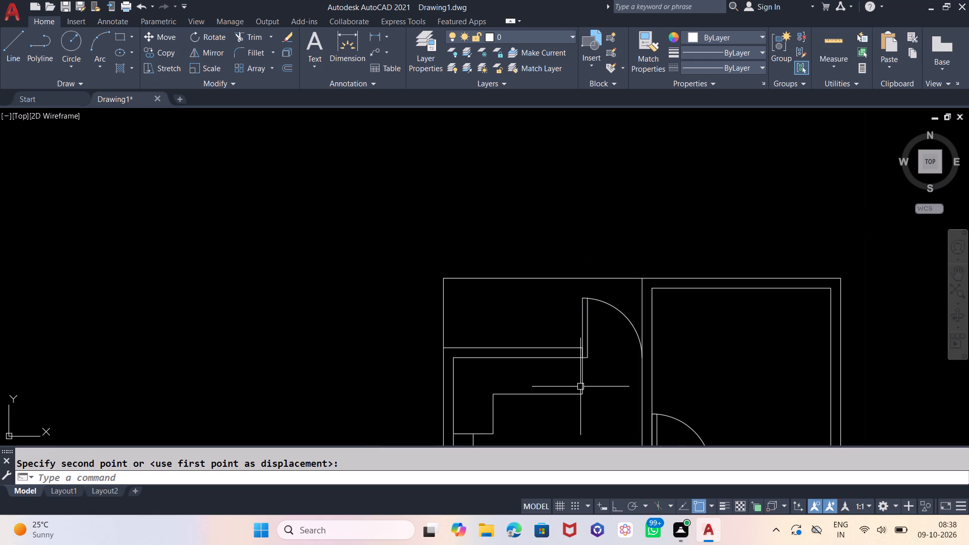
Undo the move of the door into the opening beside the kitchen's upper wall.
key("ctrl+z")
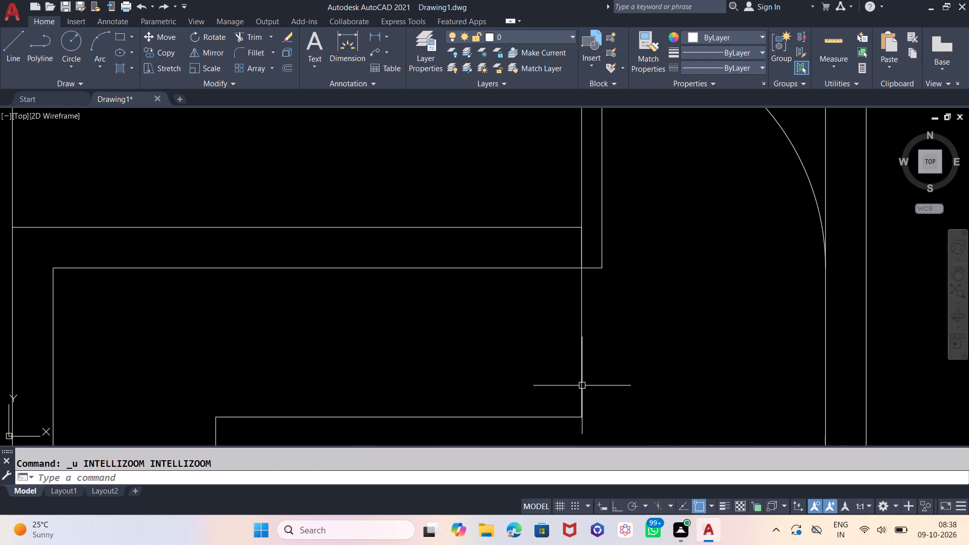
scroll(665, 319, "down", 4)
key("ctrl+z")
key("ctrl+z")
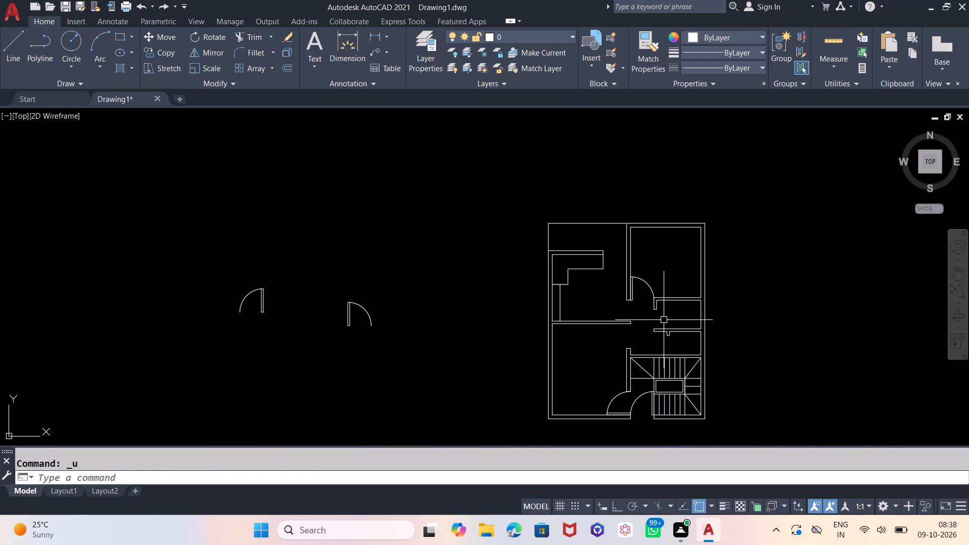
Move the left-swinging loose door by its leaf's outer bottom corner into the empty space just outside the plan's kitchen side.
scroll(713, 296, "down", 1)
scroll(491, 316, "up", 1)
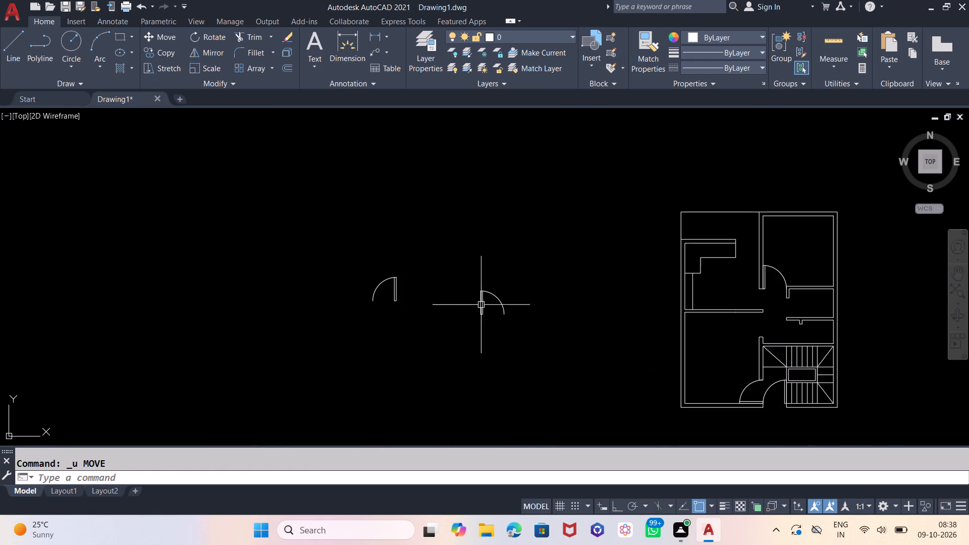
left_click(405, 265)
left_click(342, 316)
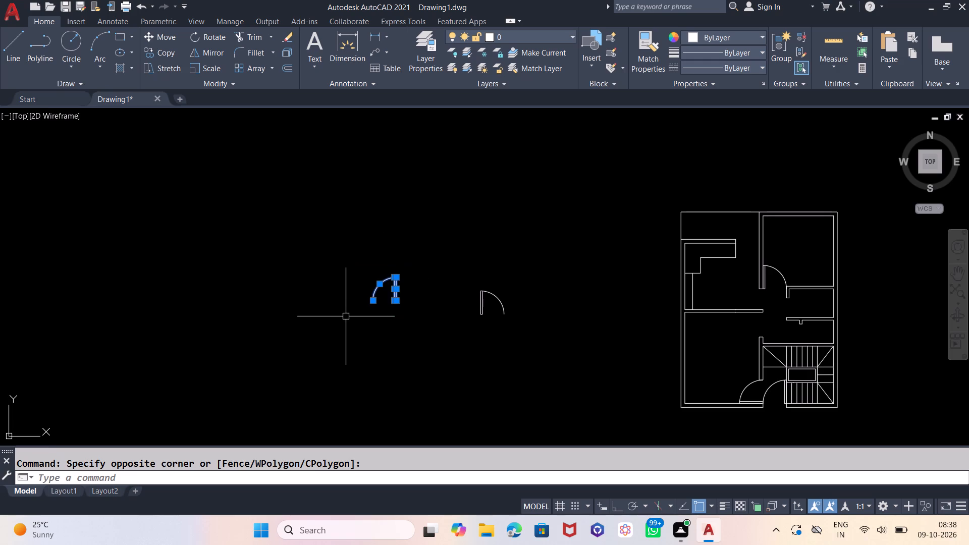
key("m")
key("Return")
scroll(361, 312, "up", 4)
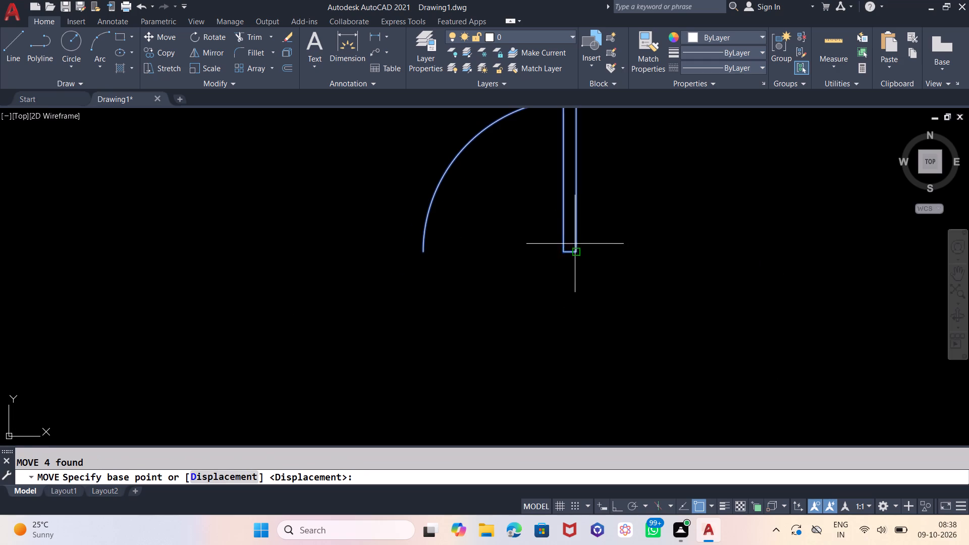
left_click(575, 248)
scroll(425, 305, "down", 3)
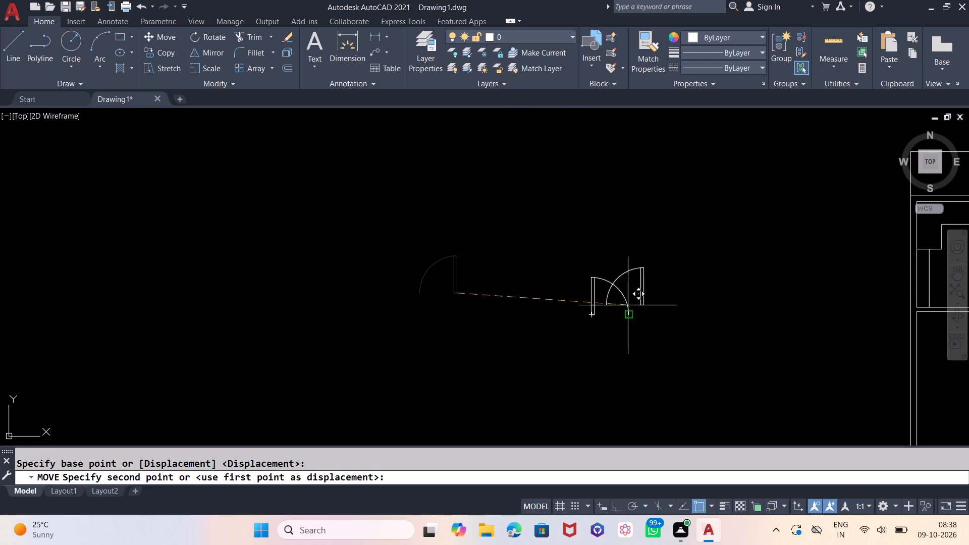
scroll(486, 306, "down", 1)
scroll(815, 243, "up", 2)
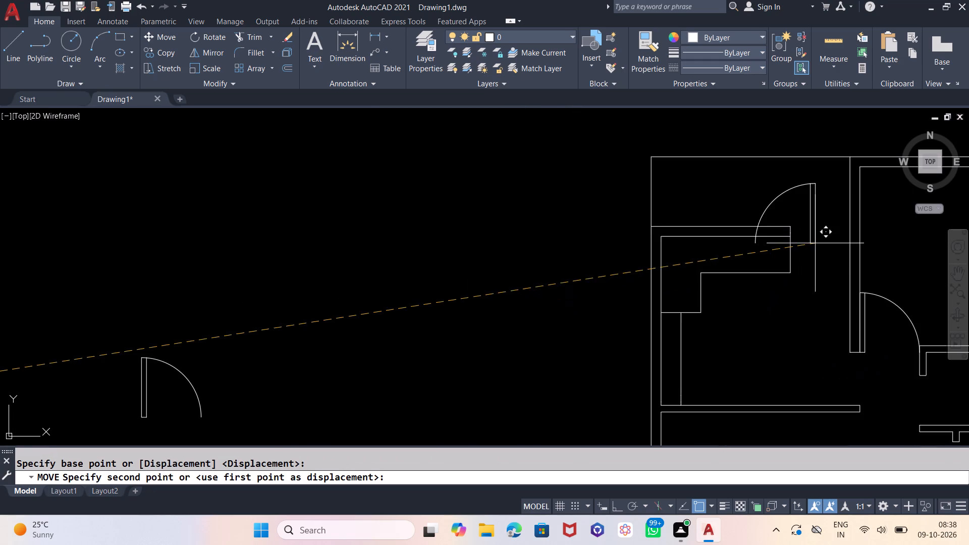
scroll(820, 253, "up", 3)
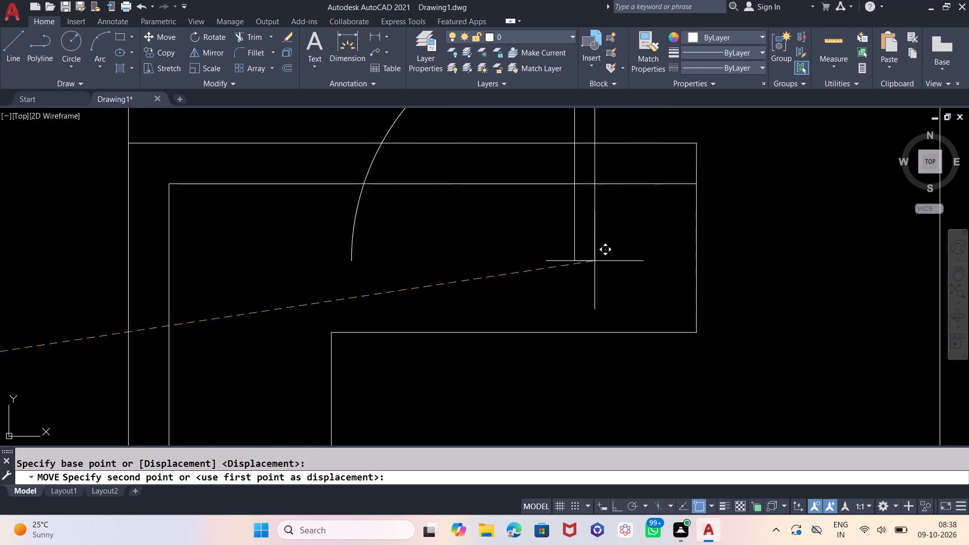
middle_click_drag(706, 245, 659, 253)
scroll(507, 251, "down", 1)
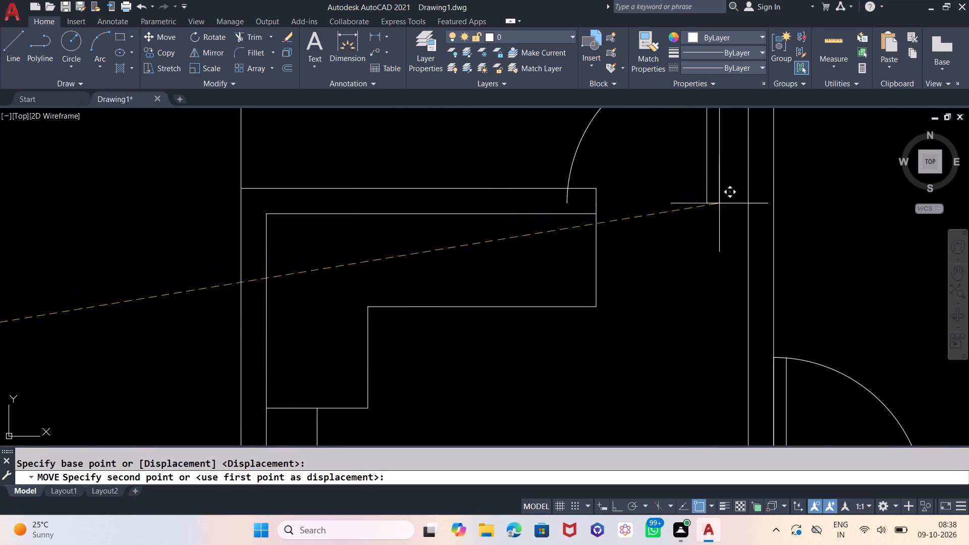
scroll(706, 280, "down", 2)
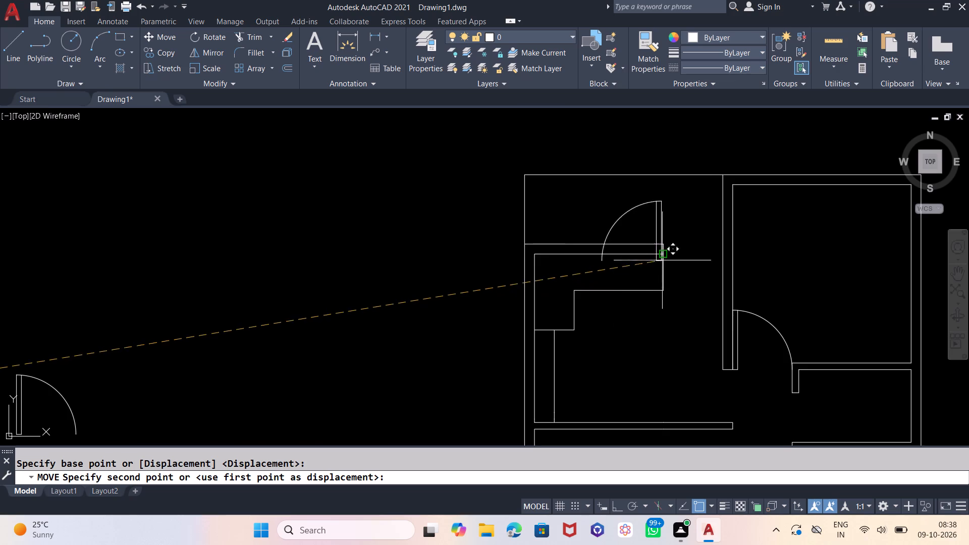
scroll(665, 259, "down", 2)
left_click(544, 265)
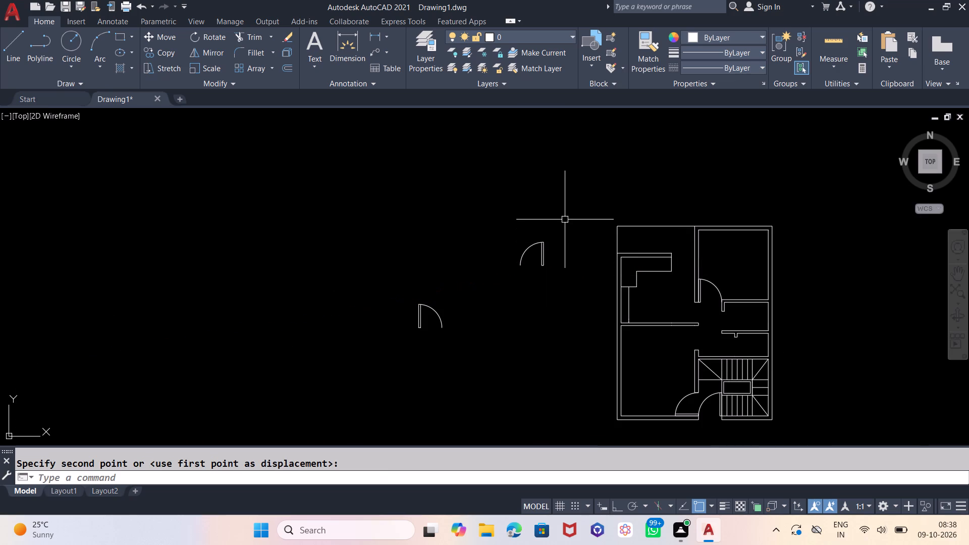
Move the left-swinging door by its arc's free lower end onto the upper corner of the wall end above the kitchen counter.
left_click(565, 220)
left_click(506, 280)
key("m")
key("Return")
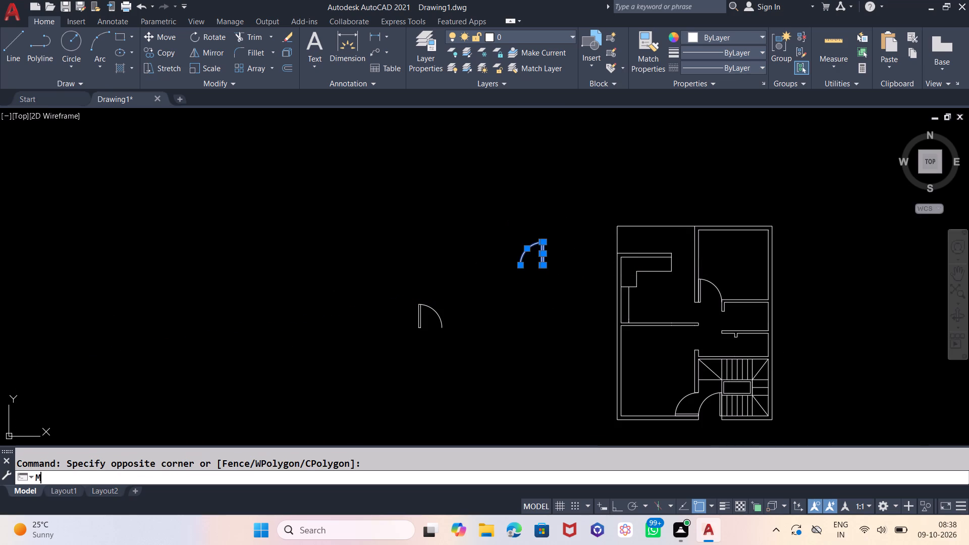
scroll(506, 274, "up", 3)
left_click(542, 248)
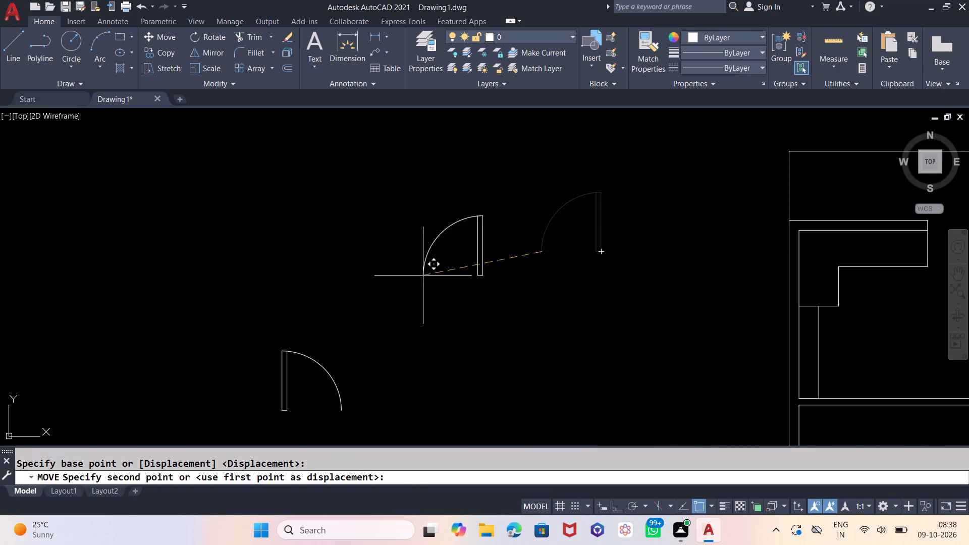
scroll(419, 276, "down", 4)
scroll(482, 281, "up", 4)
scroll(601, 199, "up", 3)
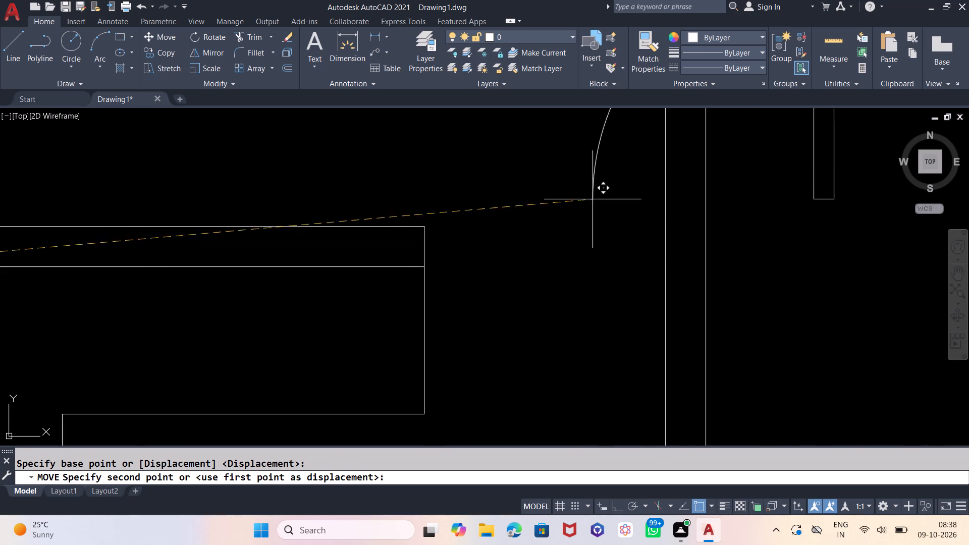
left_click(423, 229)
scroll(503, 298, "down", 3)
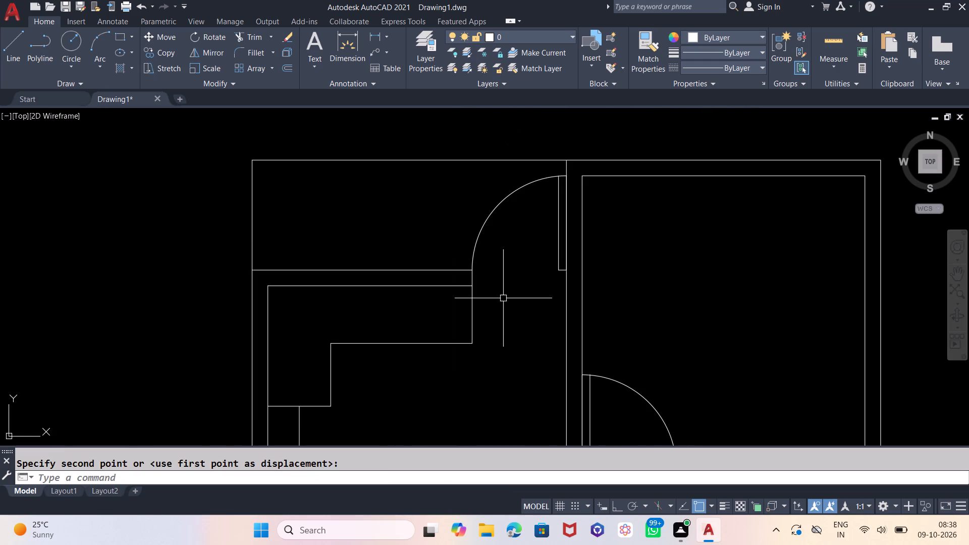
scroll(597, 306, "down", 2)
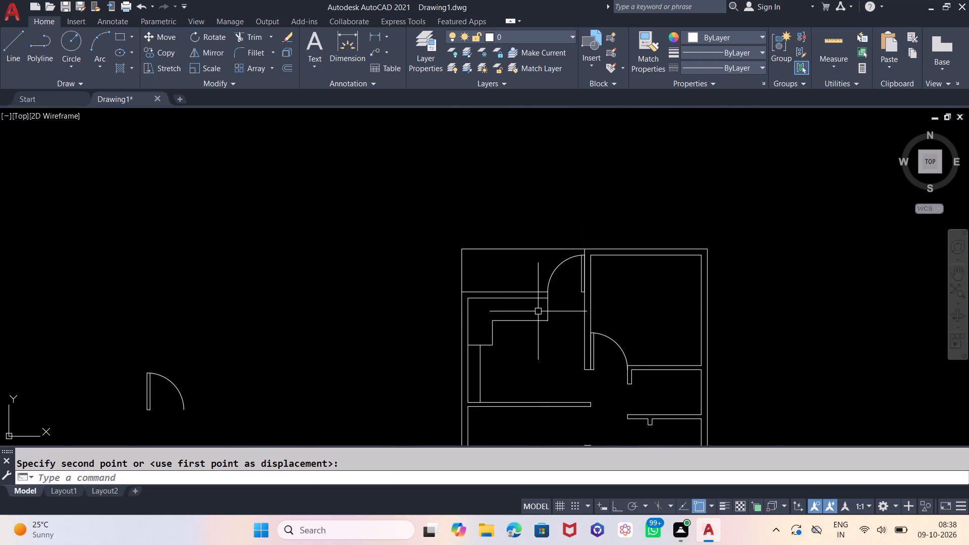
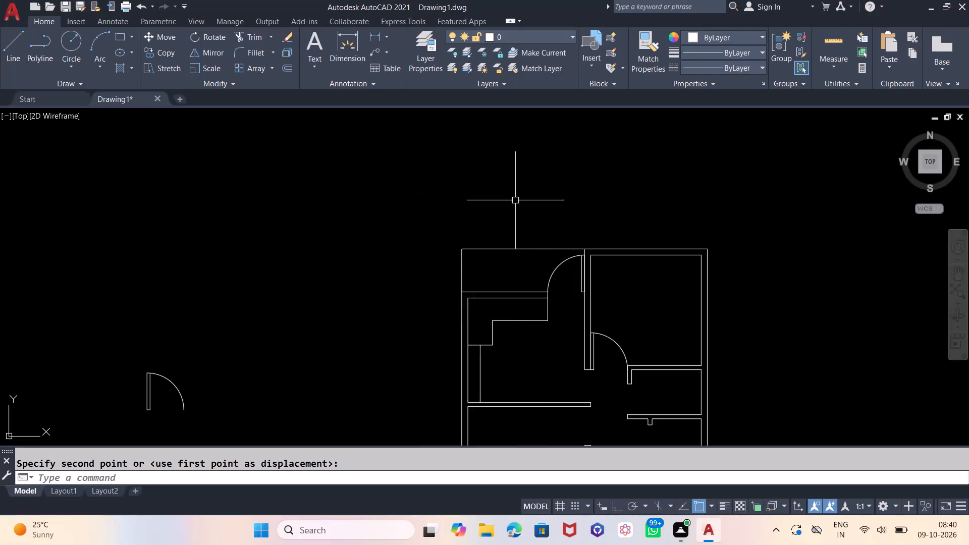
Erase the leftover loose door outside the plan, including the short line remaining from its leaf.
scroll(517, 189, "down", 3)
scroll(510, 227, "up", 2)
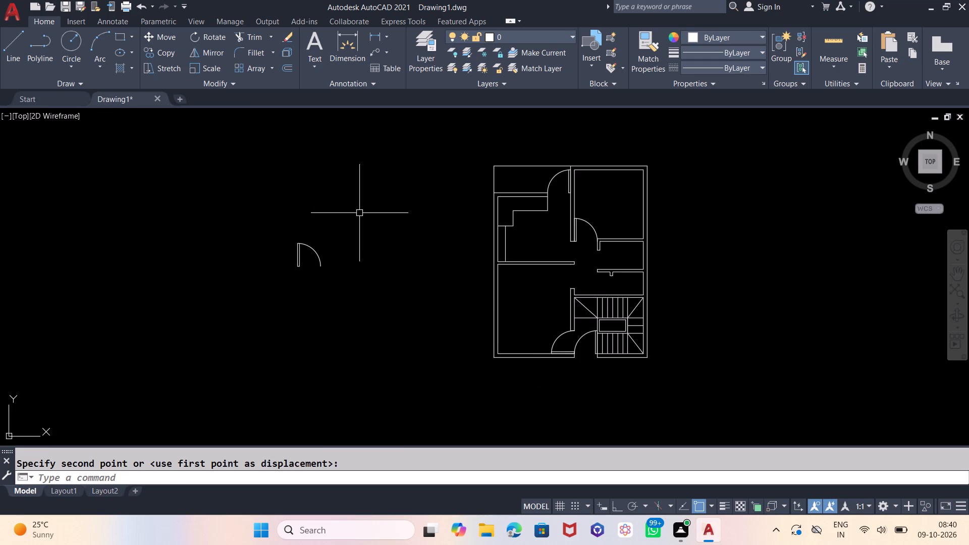
left_click_drag(358, 214, 354, 216)
left_click(288, 266)
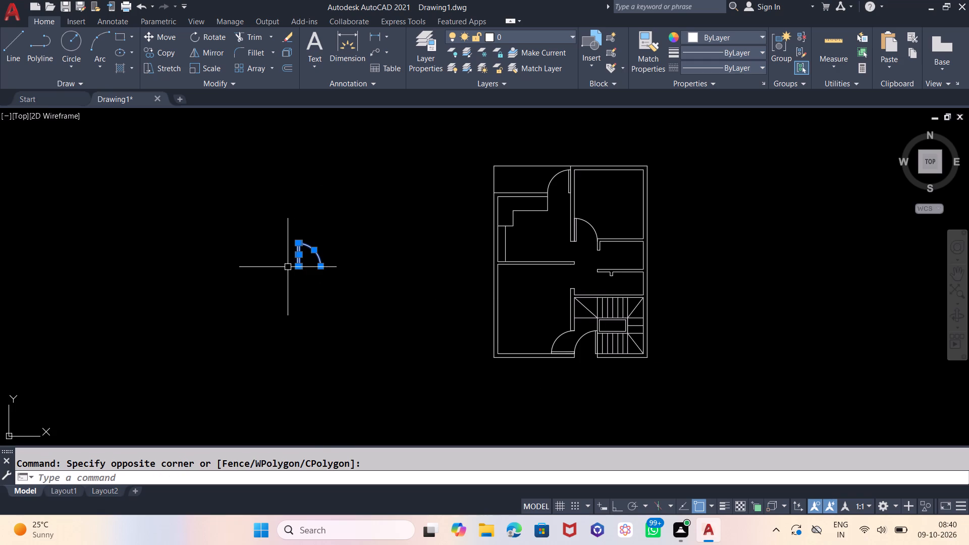
key("Delete")
left_click(325, 256)
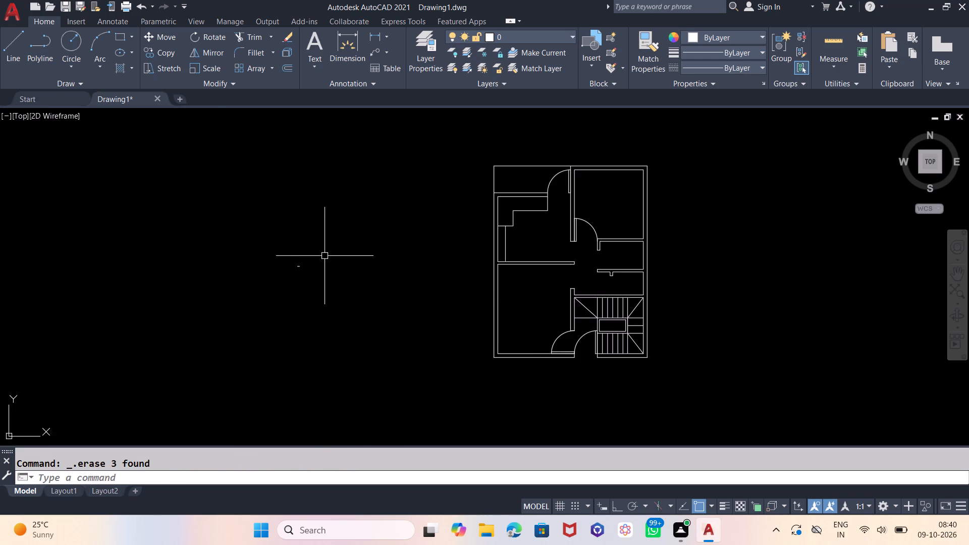
left_click(284, 282)
key("Delete")
With Ortho on, draw an L of two 30-inch lines in the empty space beside the plan: straight down, and across toward the plan.
left_click(5, 41)
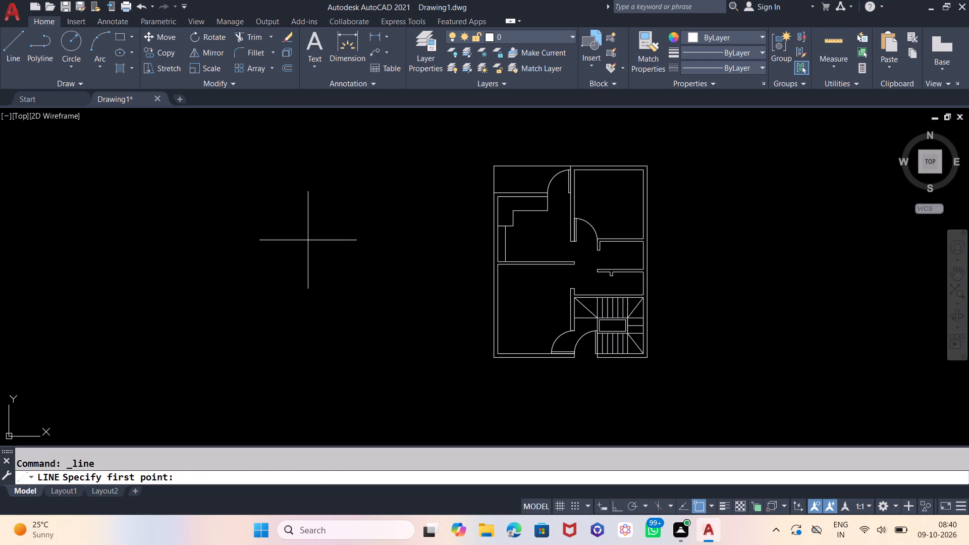
key("F8")
left_click(308, 240)
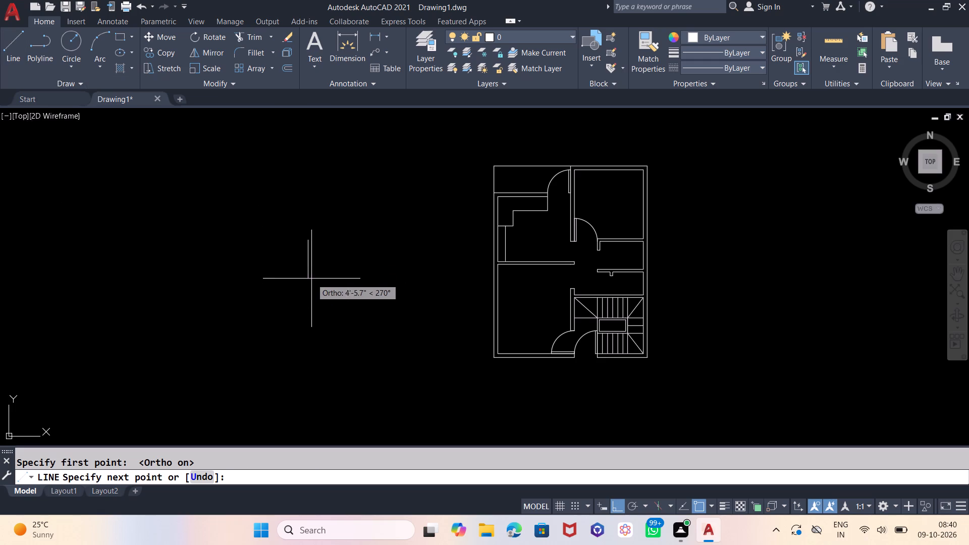
type("30")
key("Return")
type("30")
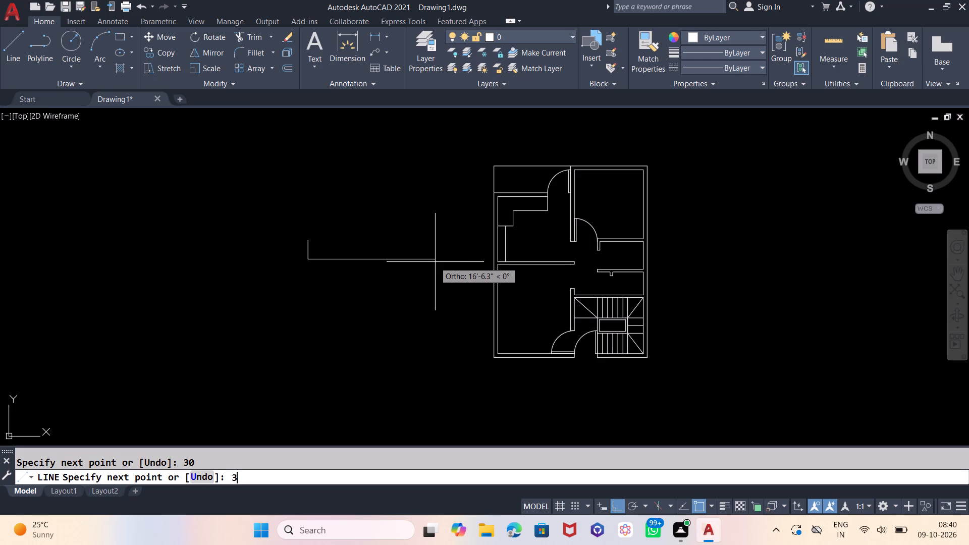
key("Return")
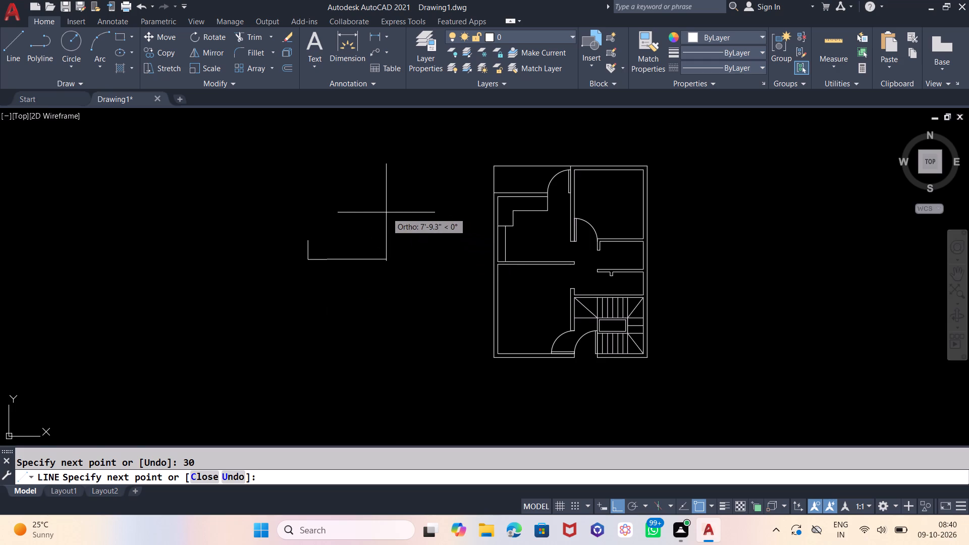
key("Escape")
Offset the L's vertical line by 3 inches toward the inside of the L to form the door leaf.
key("o")
key("Return")
key("apostrophe")
scroll(314, 251, "up", 3)
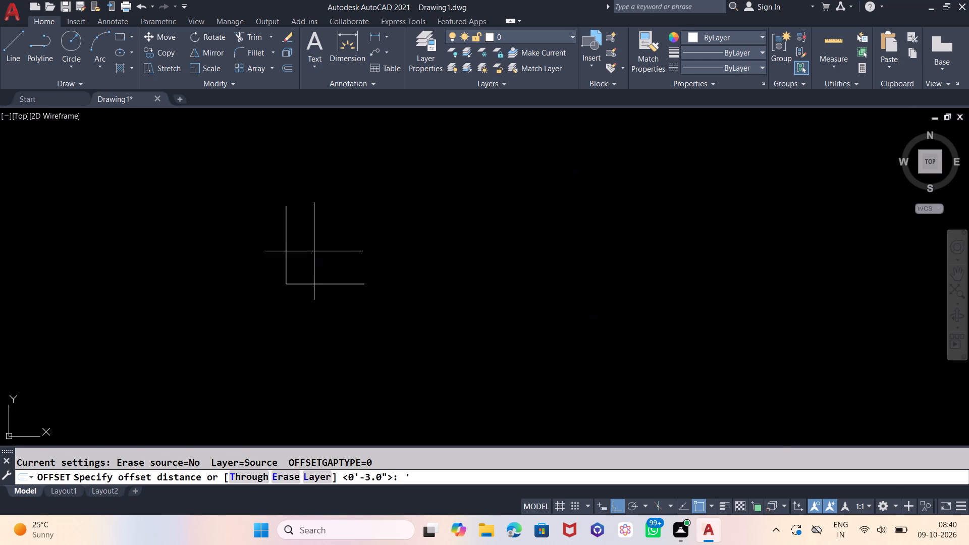
key("3")
key("Return")
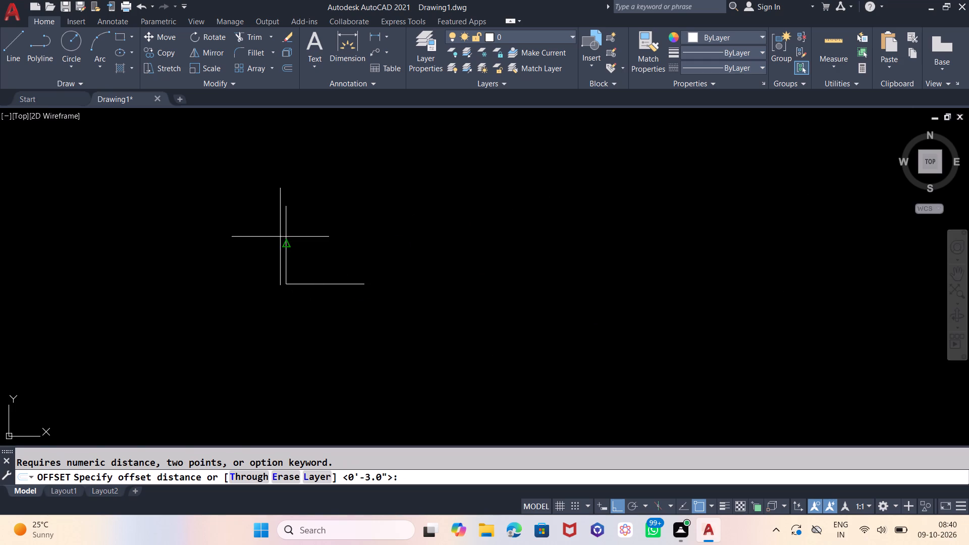
key("3")
key("Return")
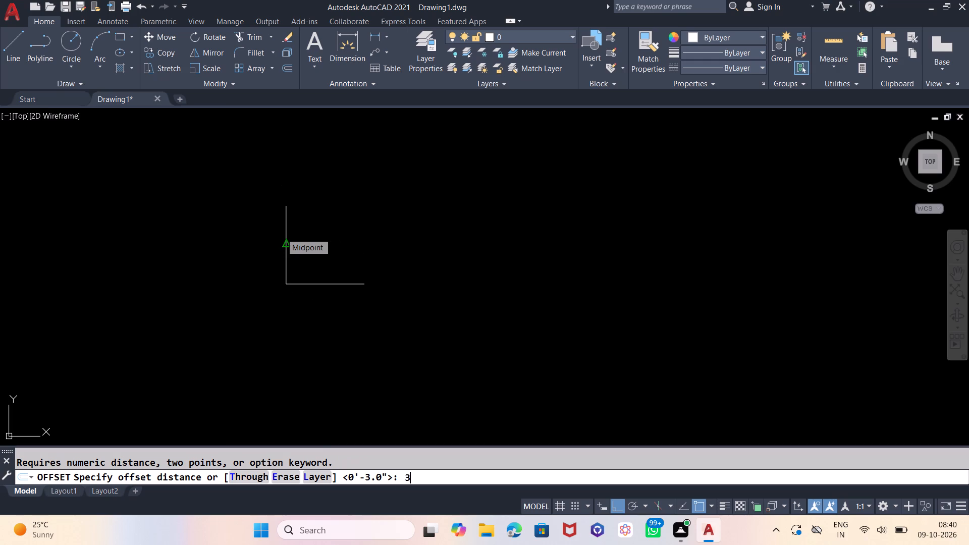
left_click(287, 235)
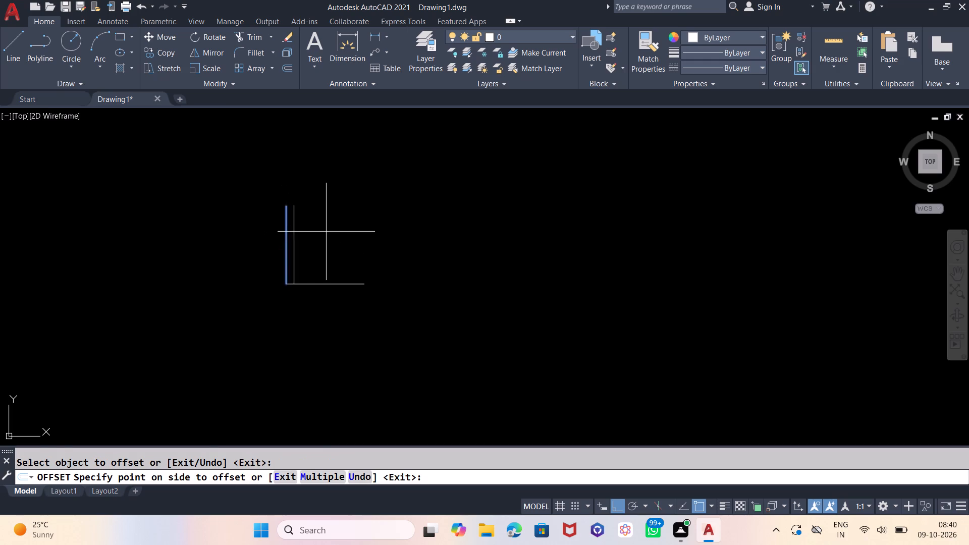
left_click(326, 232)
key("Escape")
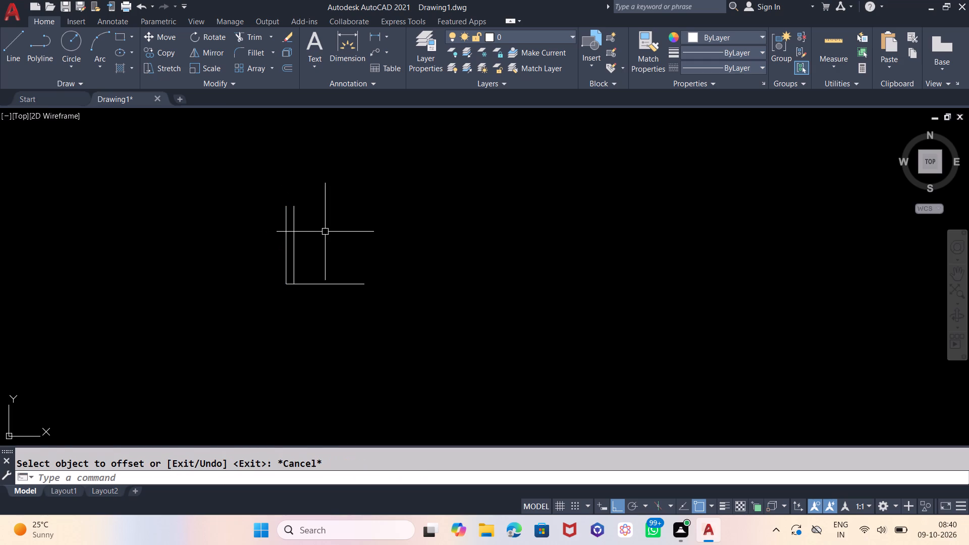
Draw the door swing arc from the horizontal line's free end to the outer vertical line's top end, centred on the L's corner.
key("a")
key("Return")
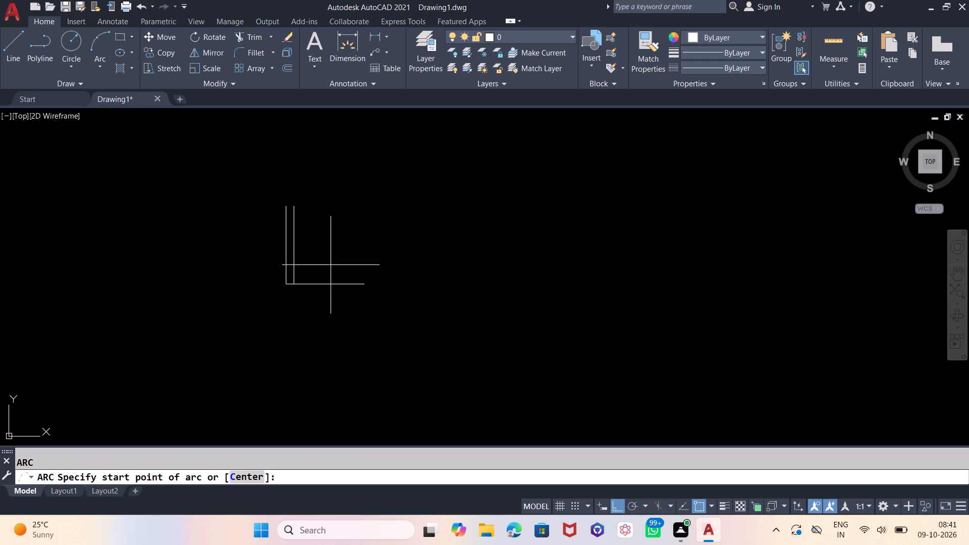
left_click(363, 283)
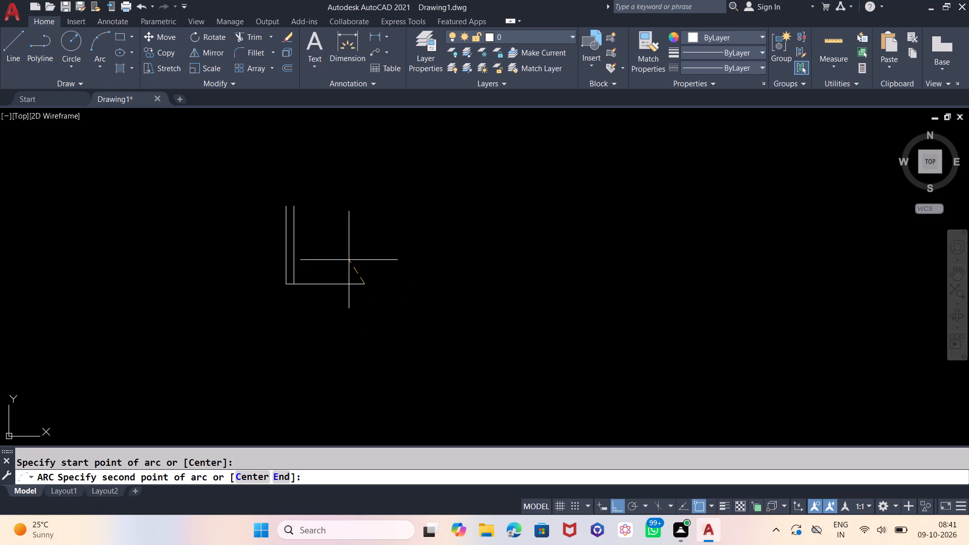
key("e")
key("Return")
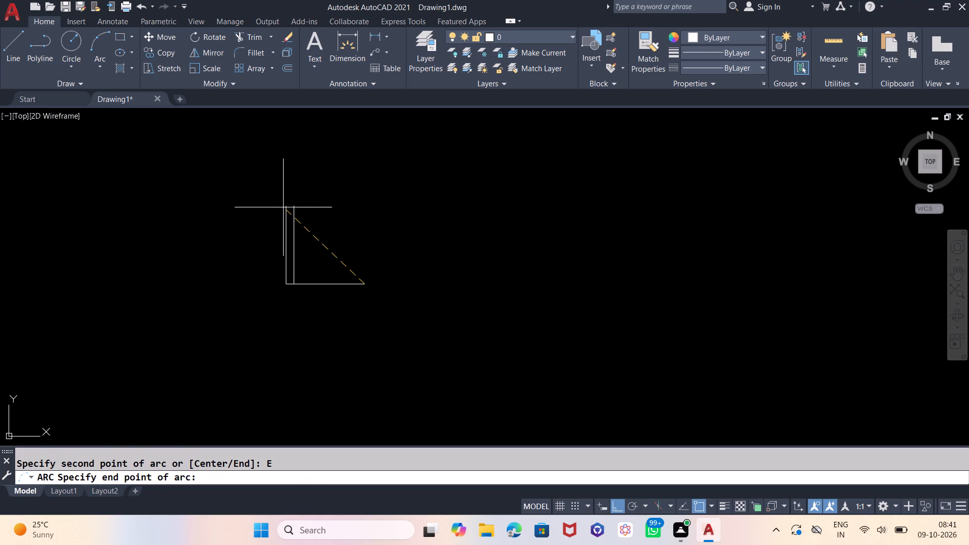
left_click(286, 206)
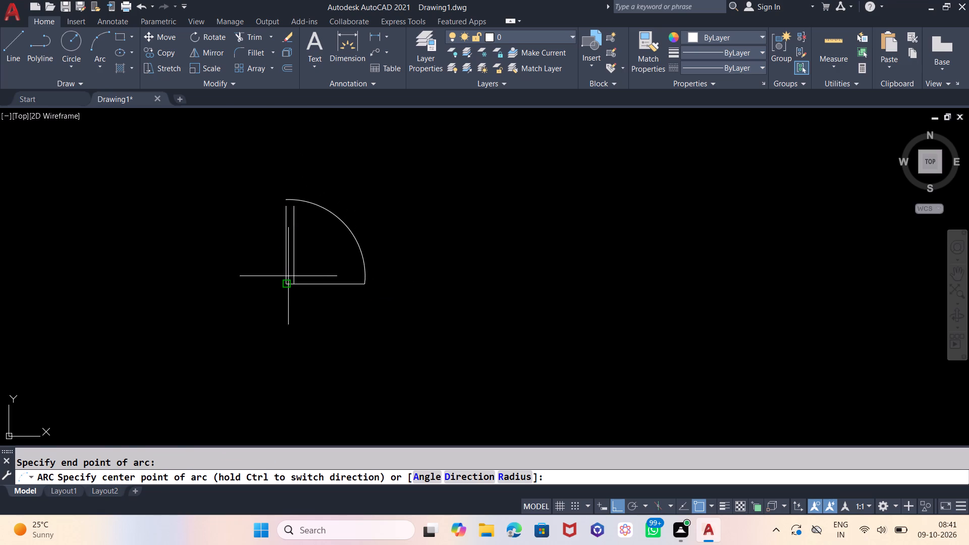
left_click(287, 283)
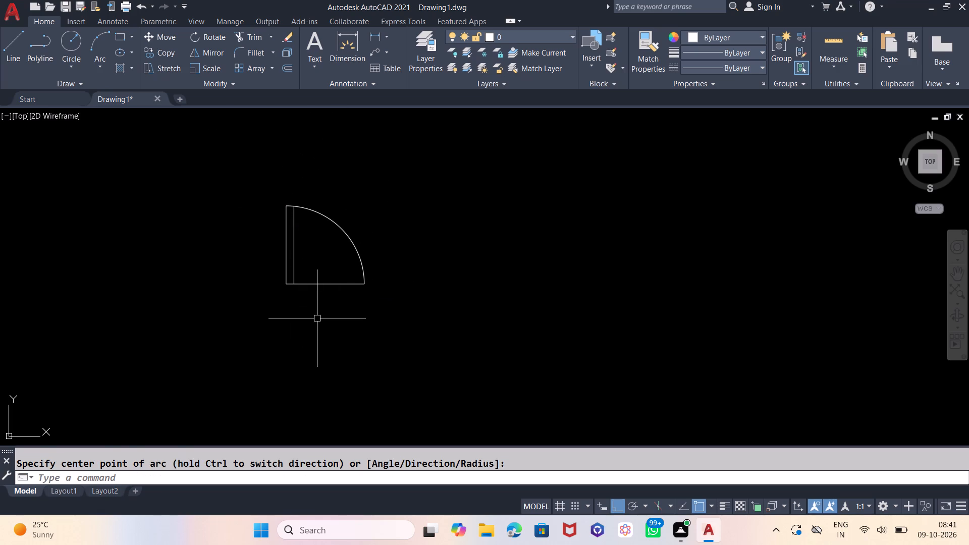
Trim away the horizontal line between the door leaf and the arc's lower end.
key("t")
key("r")
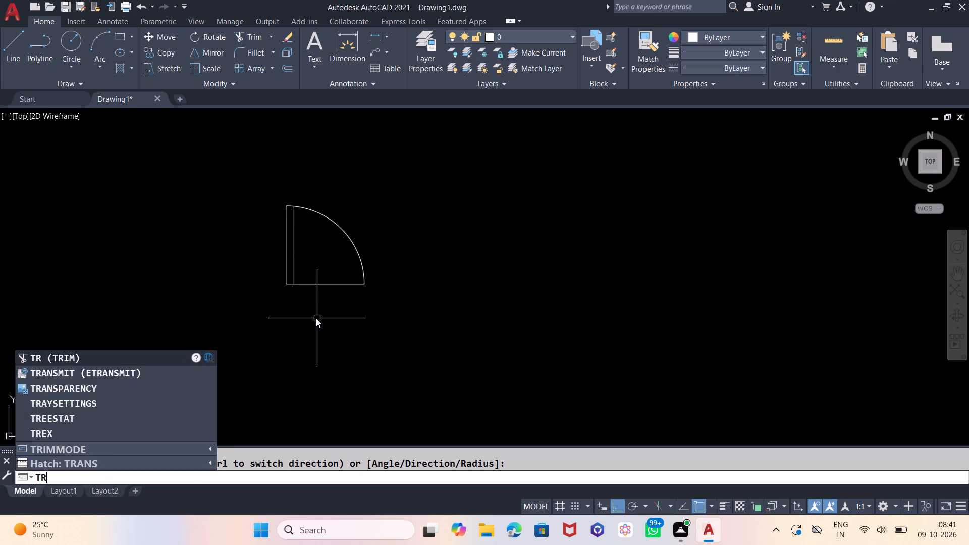
key("Return")
key("Return")
left_click(317, 311)
left_click(317, 265)
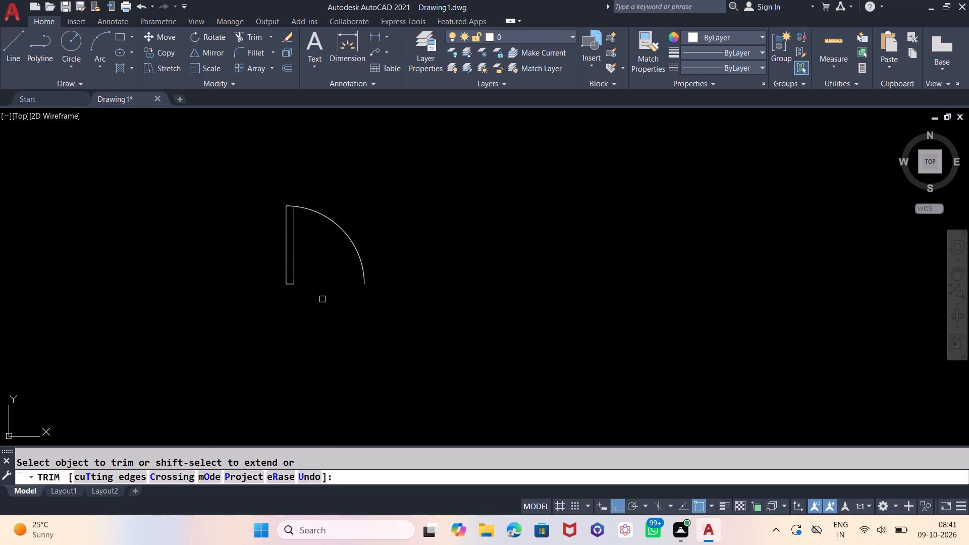
scroll(435, 317, "down", 3)
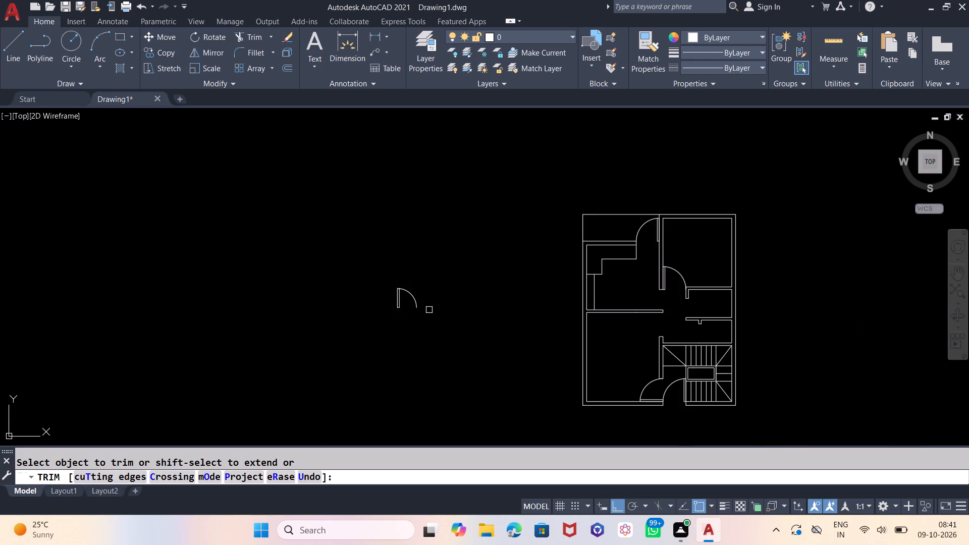
key("Escape")
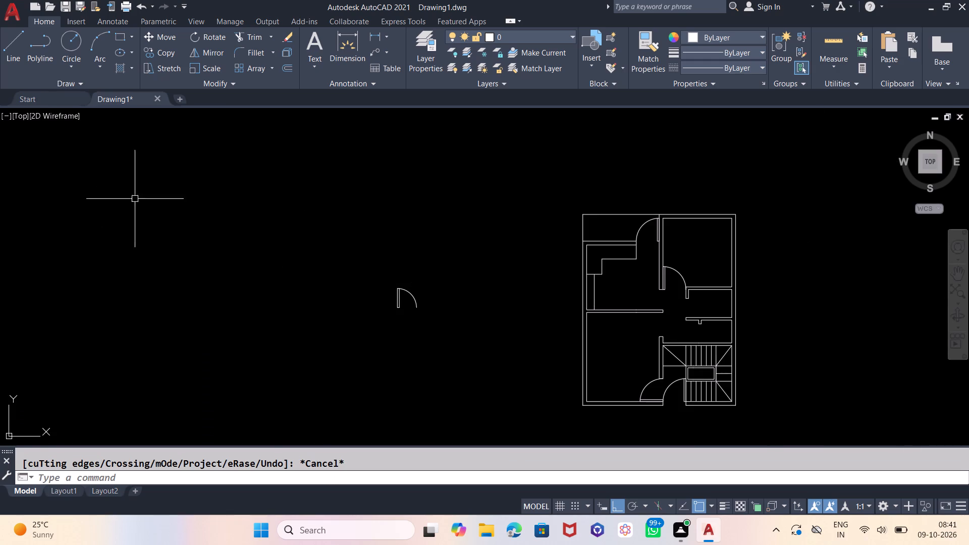
Mirror the new loose door across a vertical line beside it on the side away from the plan, keeping the original.
left_click(423, 258)
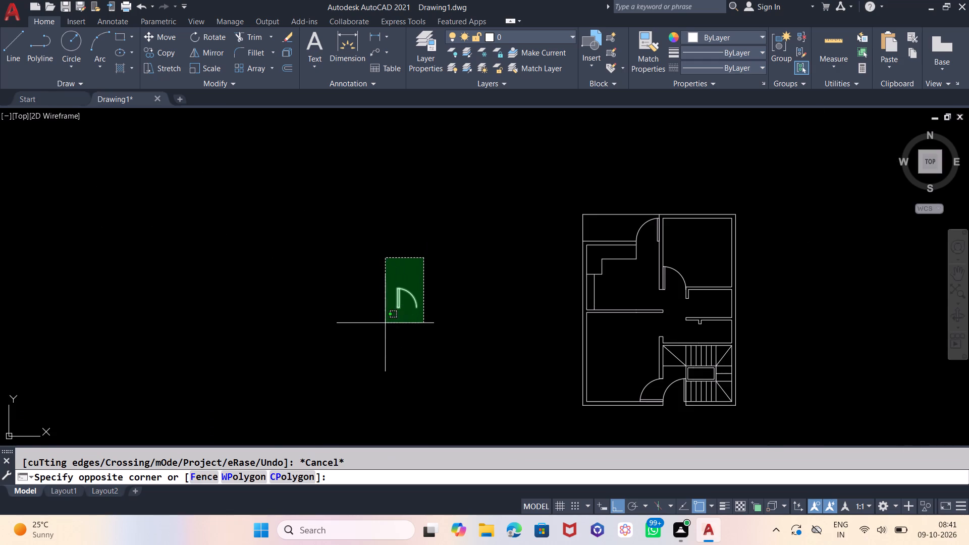
left_click(385, 323)
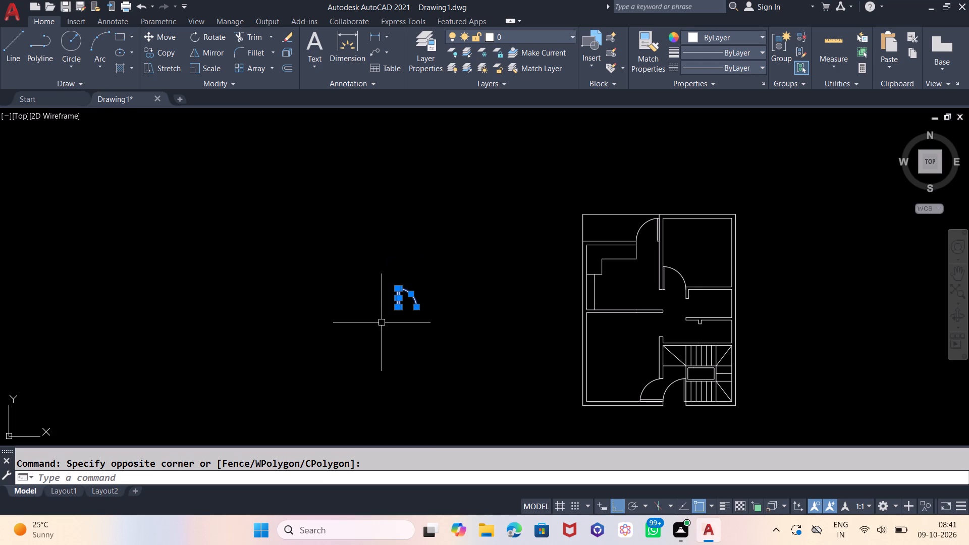
key("m")
key("i")
key("Return")
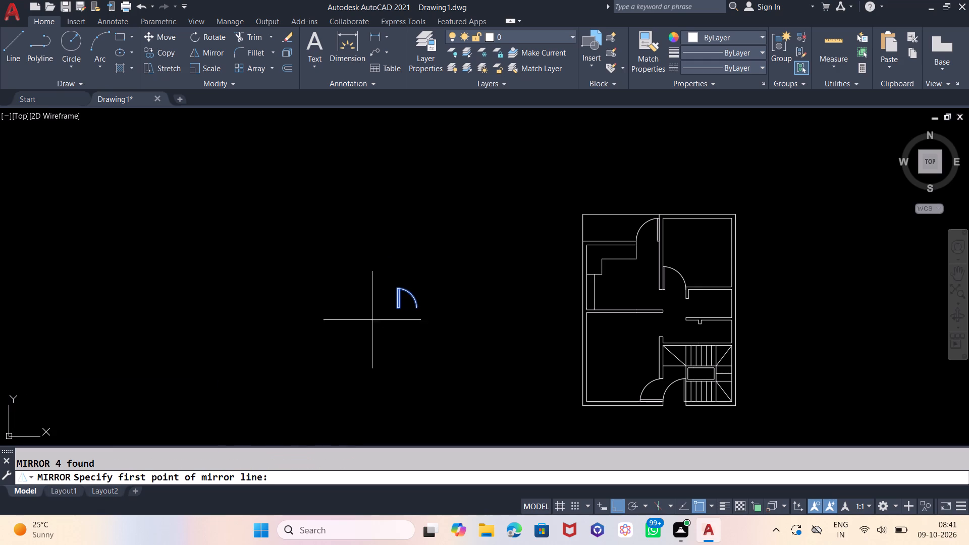
left_click(371, 282)
left_click(367, 322)
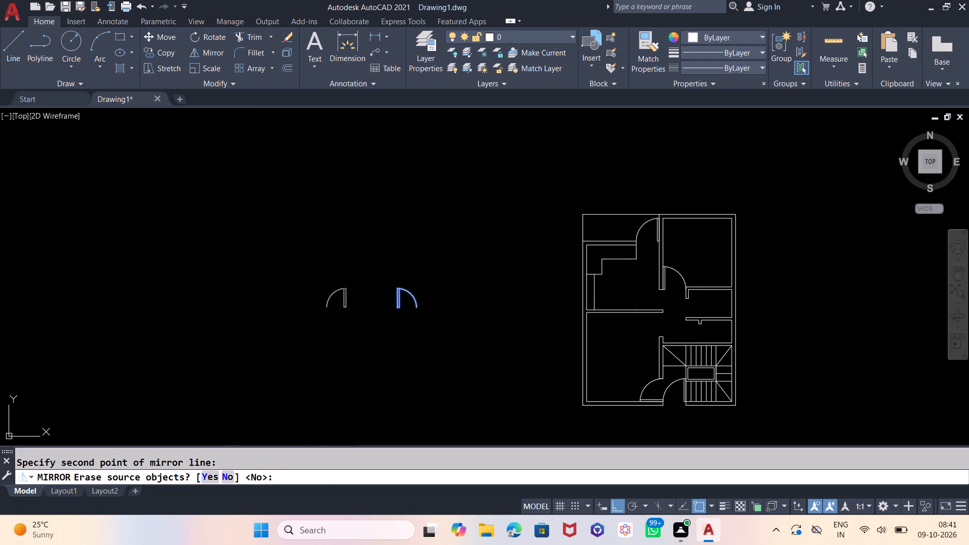
key("Return")
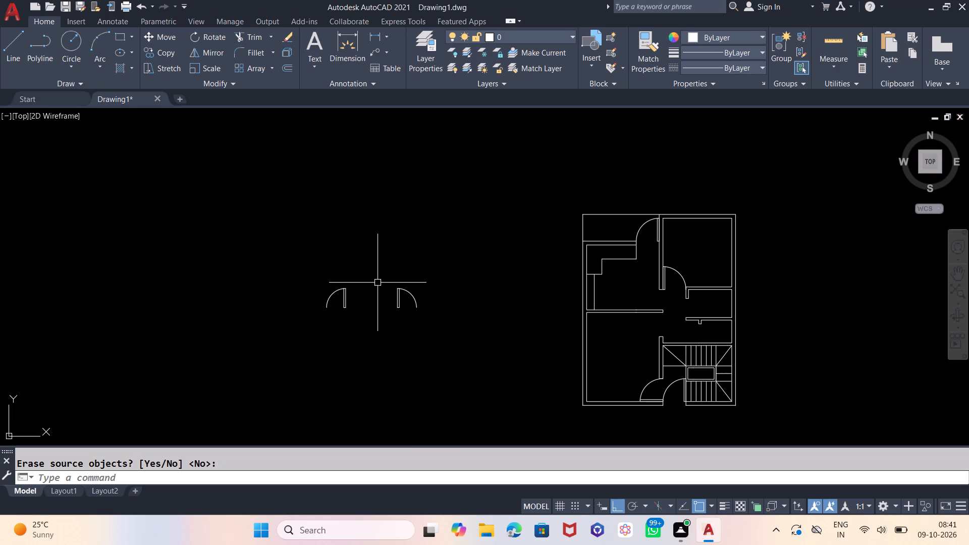
Rotate the mirrored loose door to 270° about a point just below it.
left_click(360, 275)
left_click(292, 326)
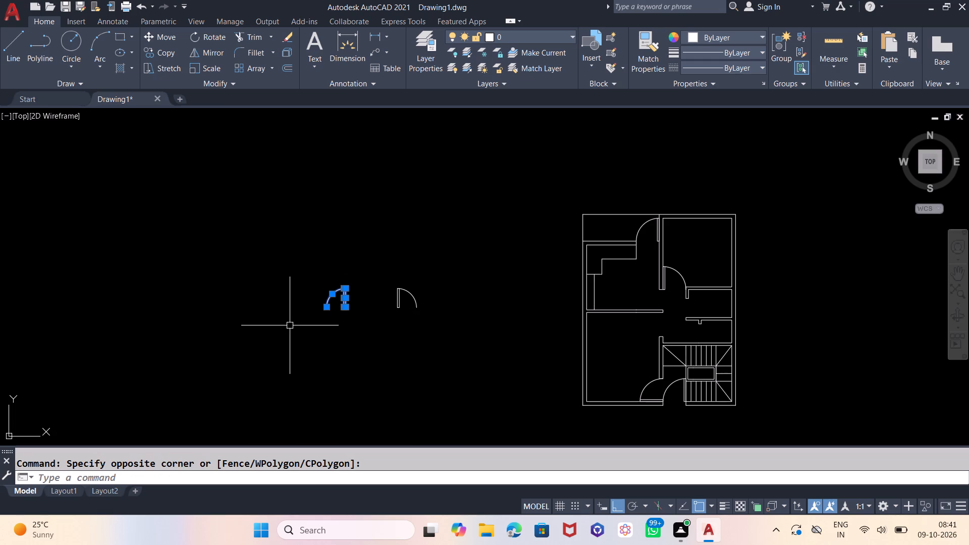
key("r")
key("o")
key("Return")
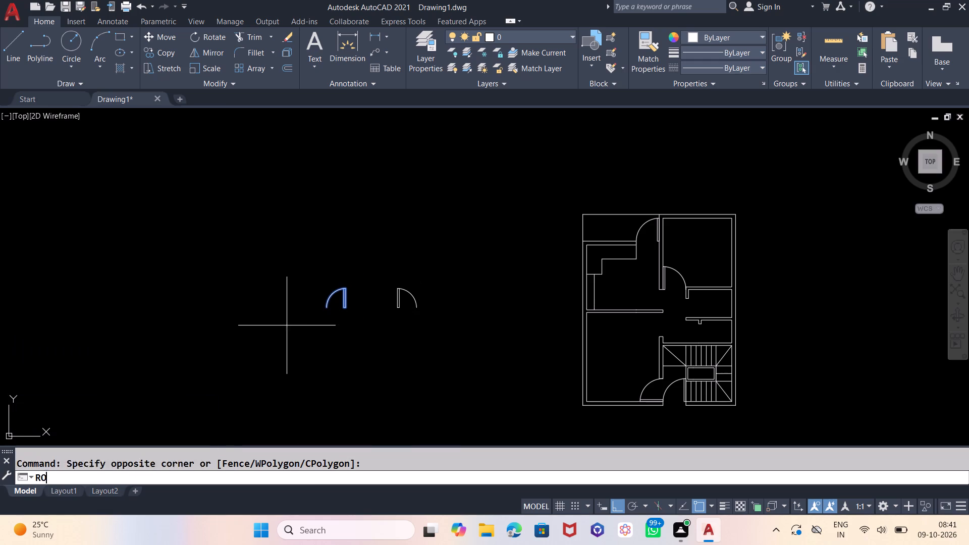
left_click(323, 341)
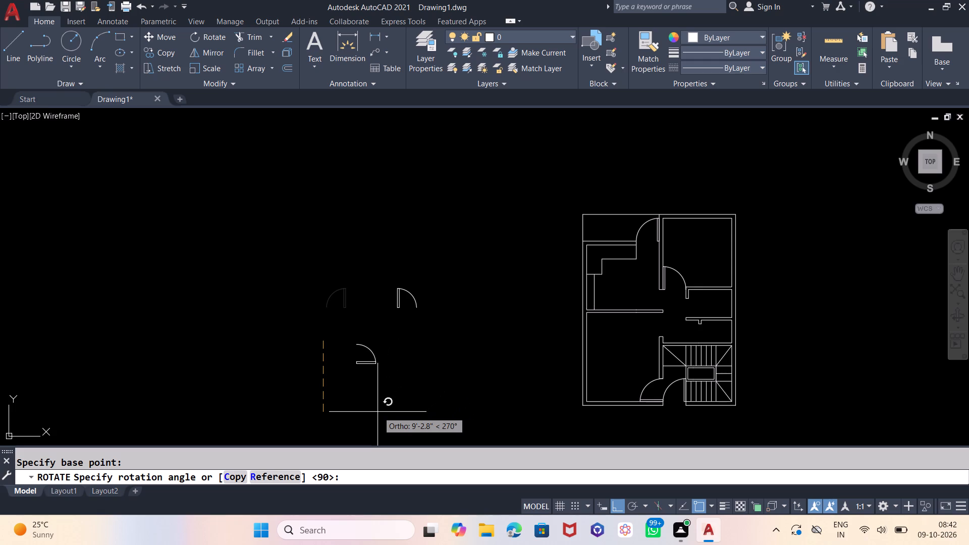
left_click(378, 412)
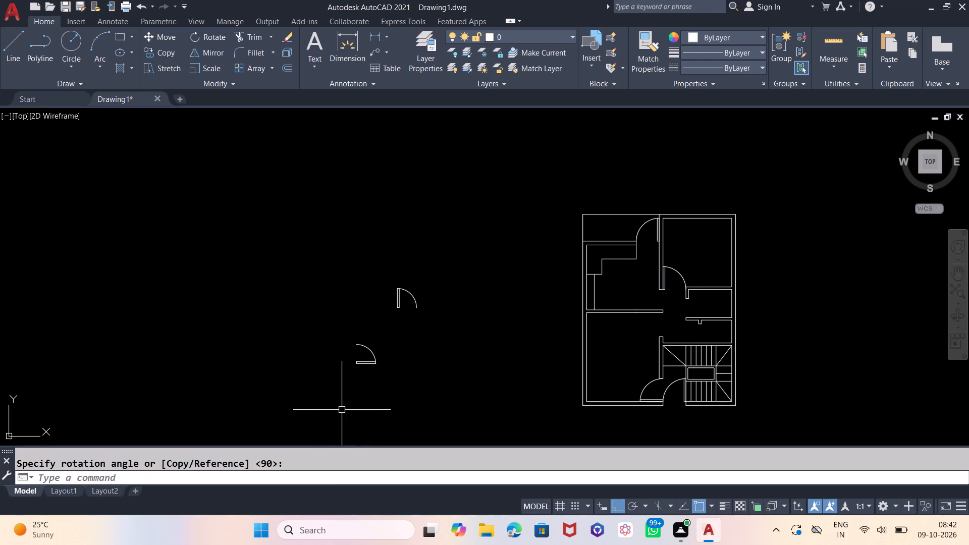
Move the mirrored, rotated door by its leaf's lower-left corner onto the upper-left wall corner at the upper small room's opening.
left_click_drag(406, 344, 401, 344)
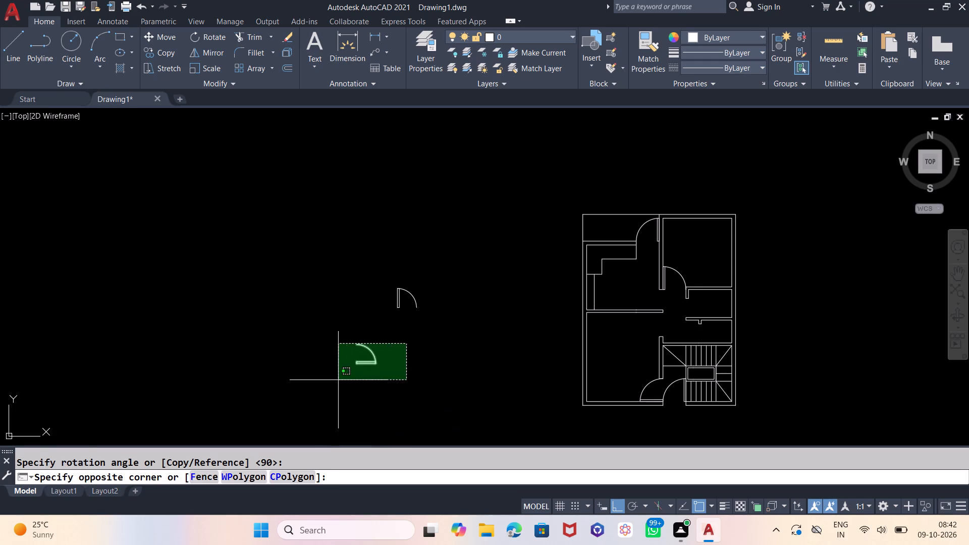
left_click(336, 381)
key("m")
key("Return")
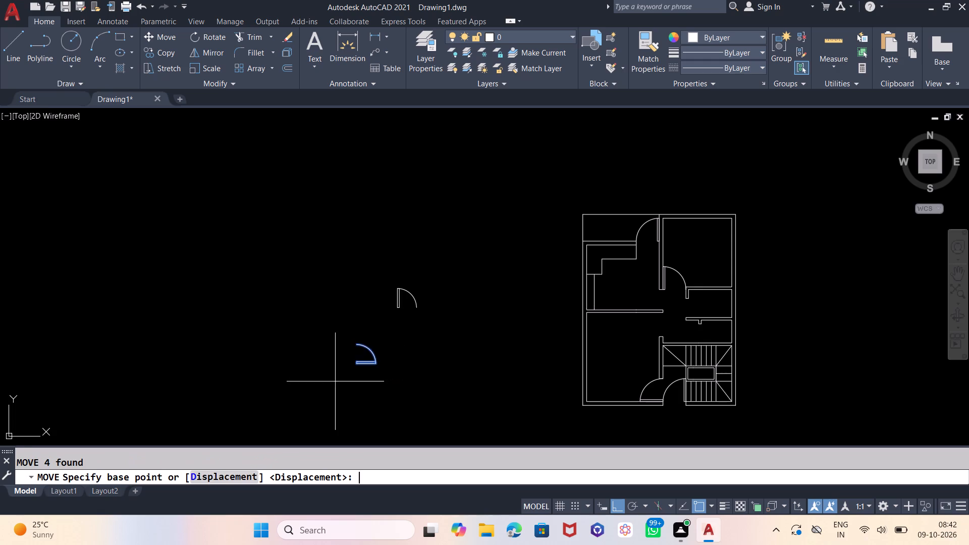
scroll(335, 380, "up", 3)
left_click(416, 314)
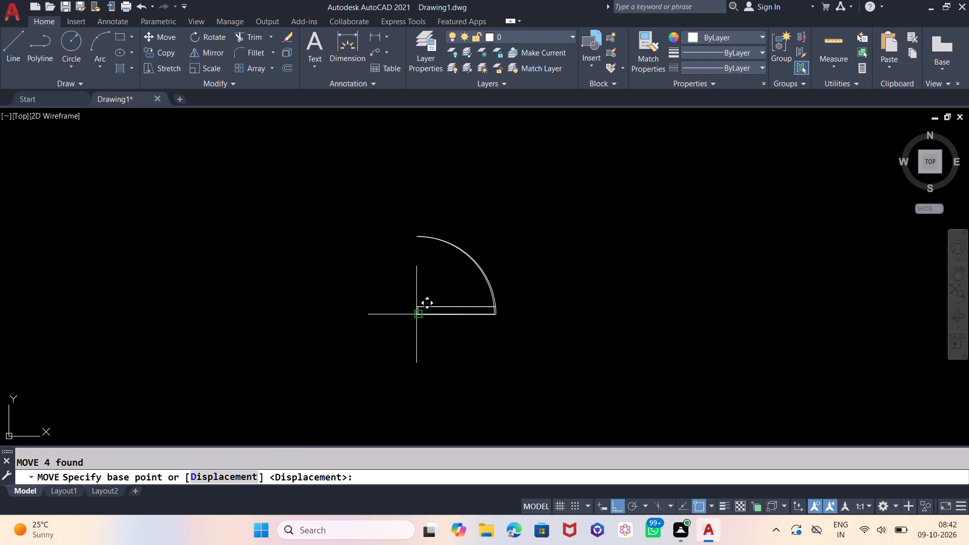
scroll(336, 354, "down", 3)
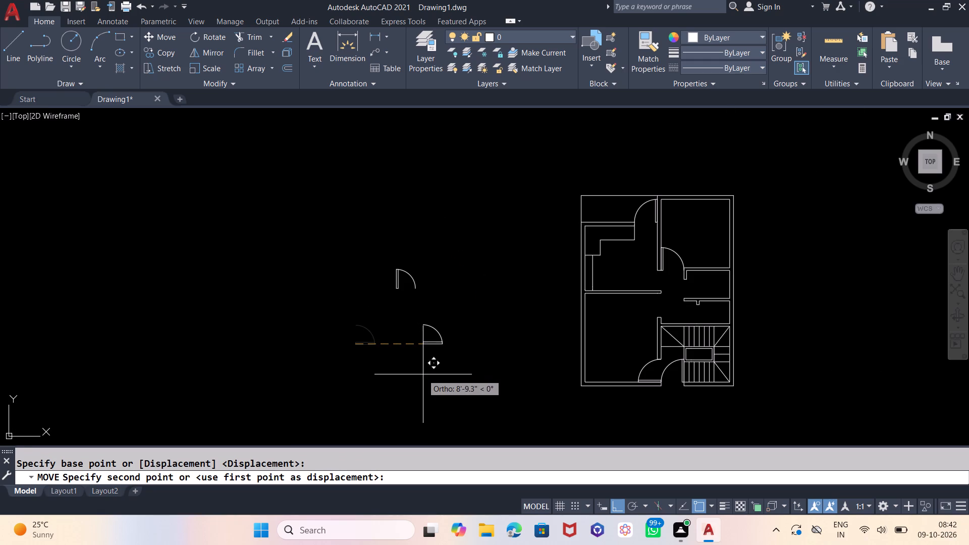
key("F8")
scroll(694, 292, "up", 2)
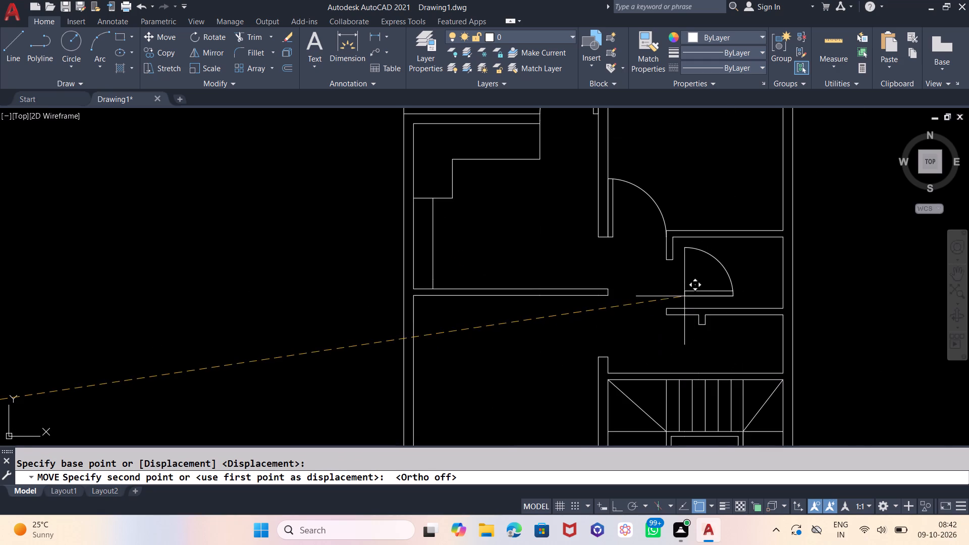
scroll(683, 297, "up", 2)
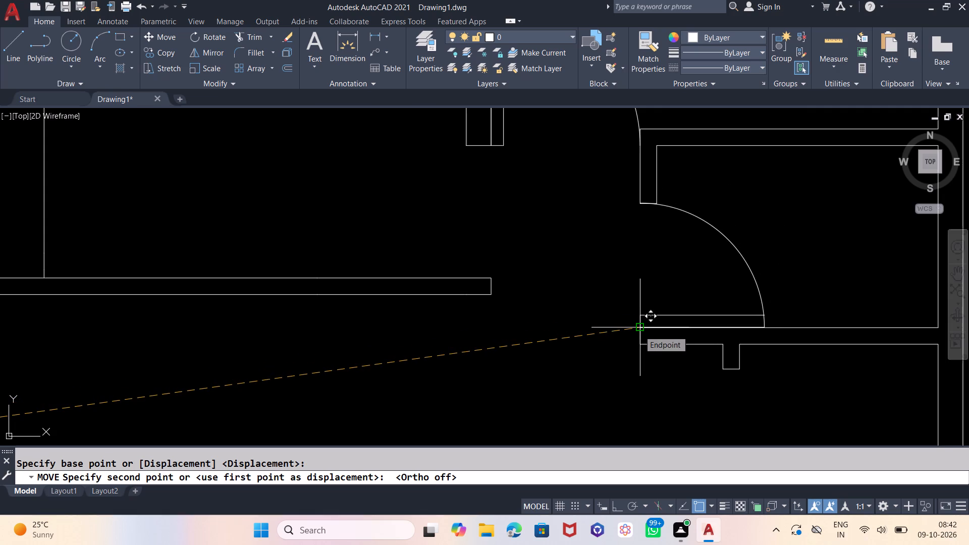
left_click(639, 331)
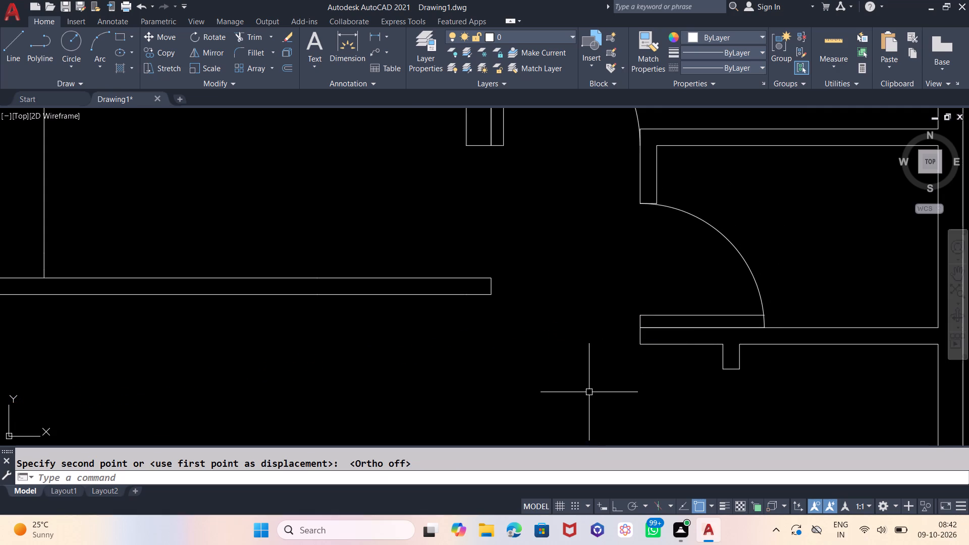
Rotate the remaining loose door to 270° about a point below and to the left of it.
scroll(621, 348, "down", 2)
scroll(680, 282, "down", 1)
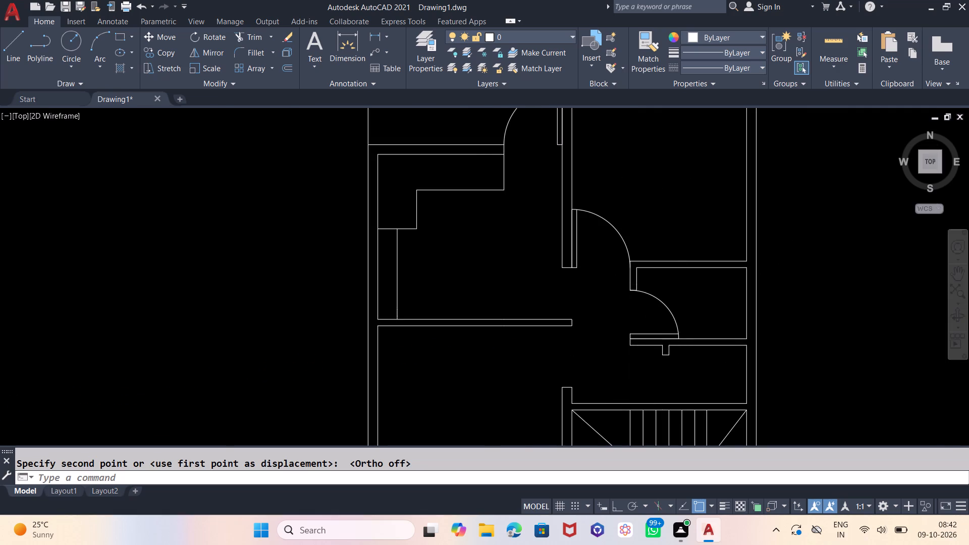
scroll(689, 296, "down", 2)
left_click(528, 269)
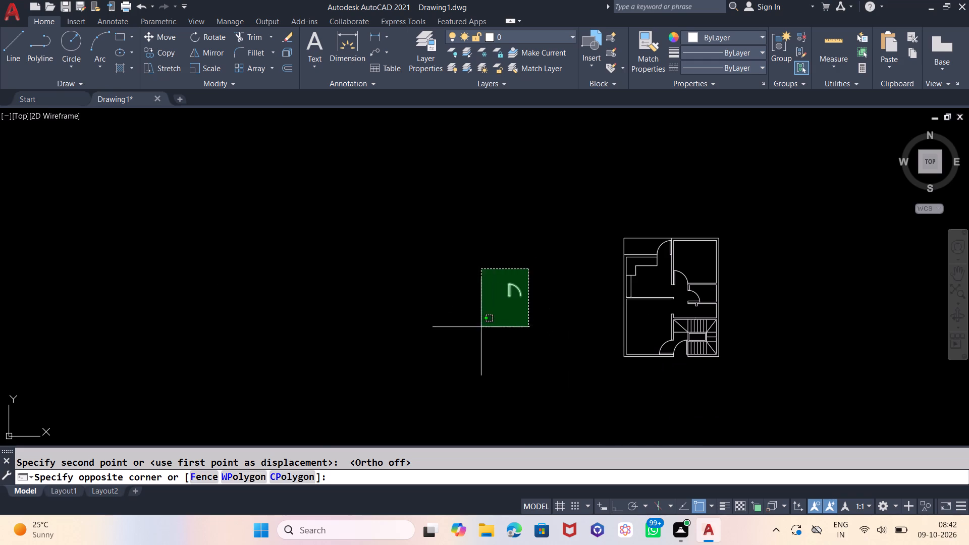
left_click(481, 327)
type("RO")
key("Return")
left_click(467, 342)
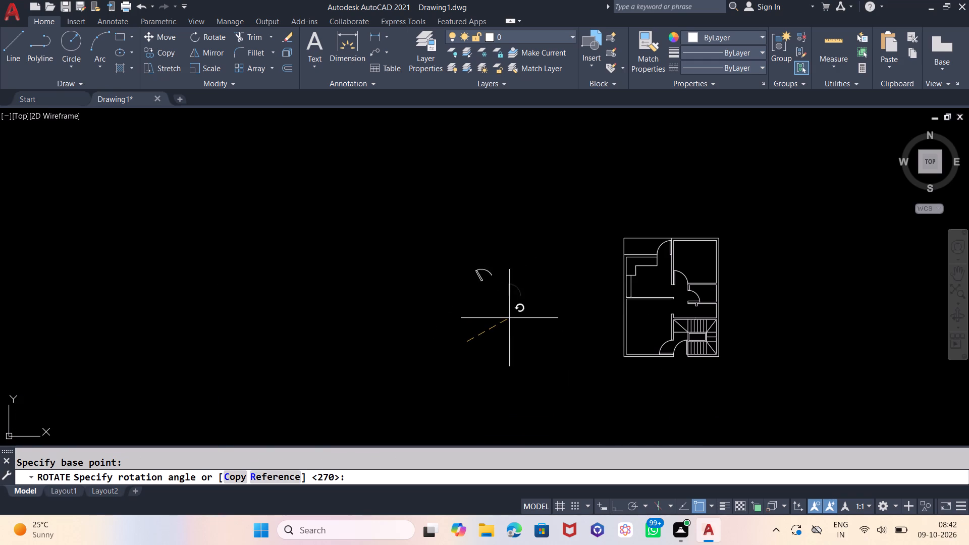
key("F8")
left_click(466, 369)
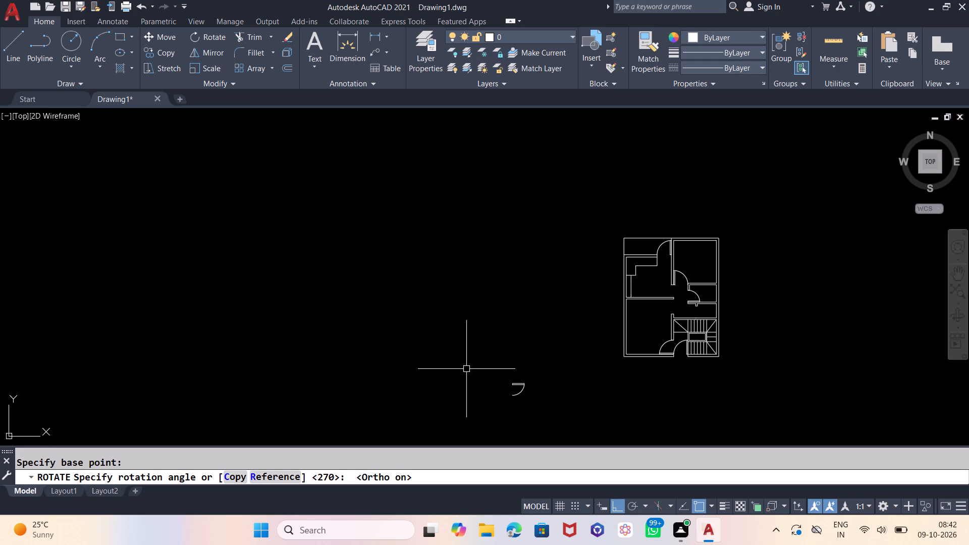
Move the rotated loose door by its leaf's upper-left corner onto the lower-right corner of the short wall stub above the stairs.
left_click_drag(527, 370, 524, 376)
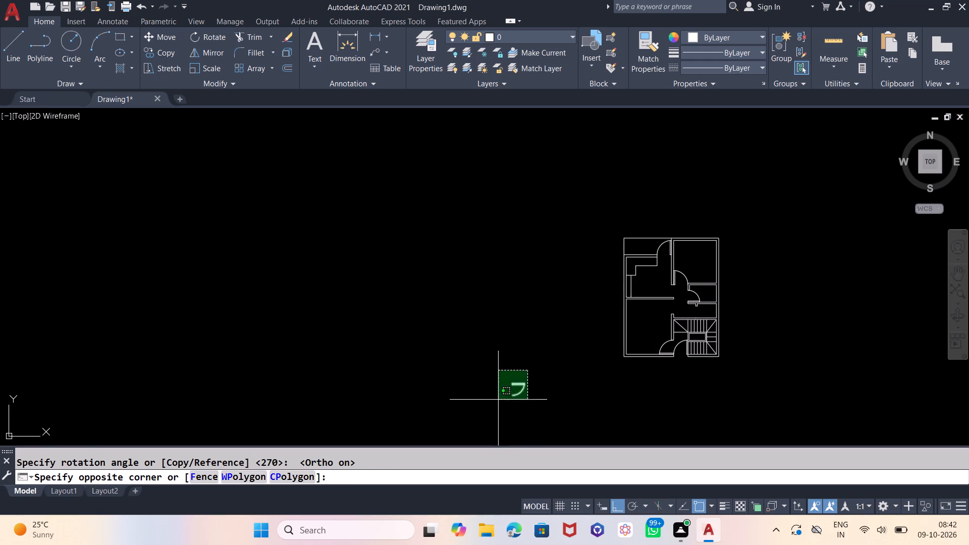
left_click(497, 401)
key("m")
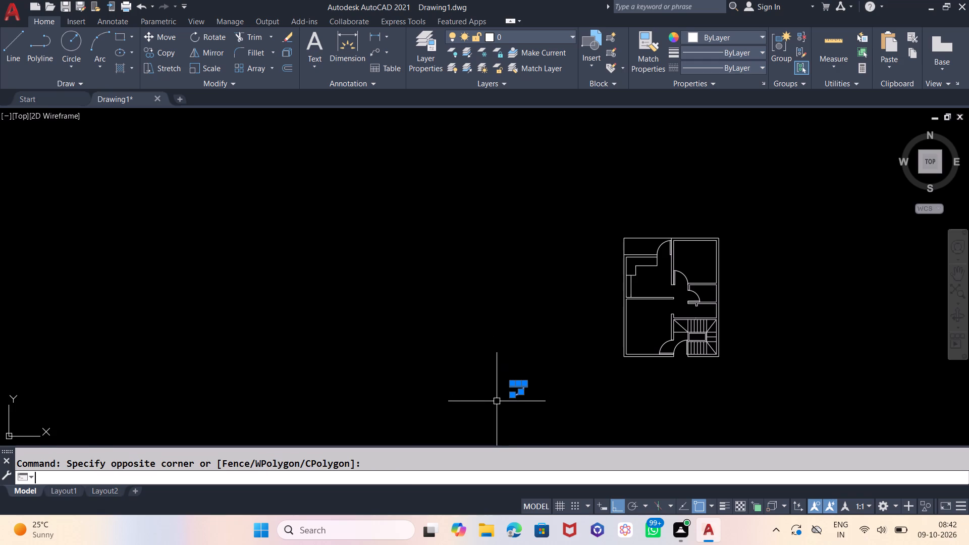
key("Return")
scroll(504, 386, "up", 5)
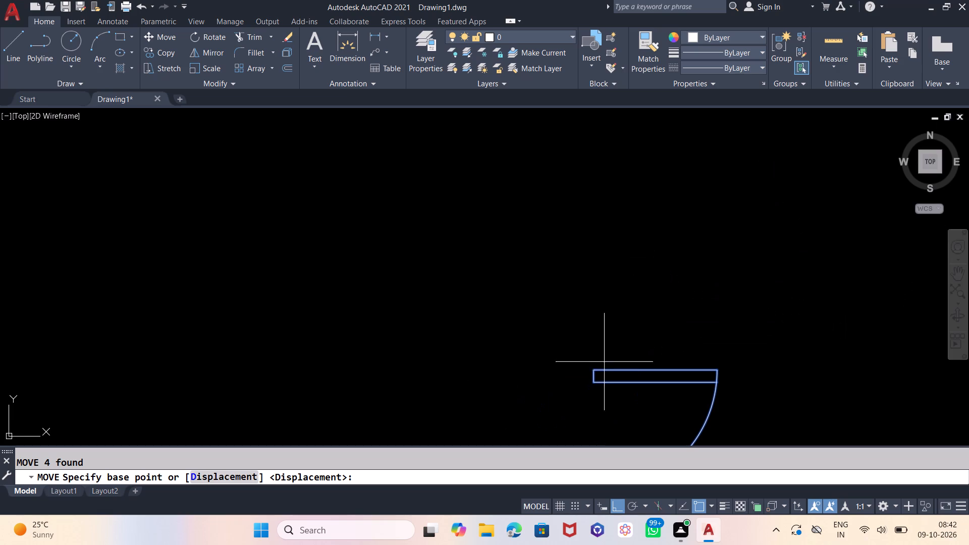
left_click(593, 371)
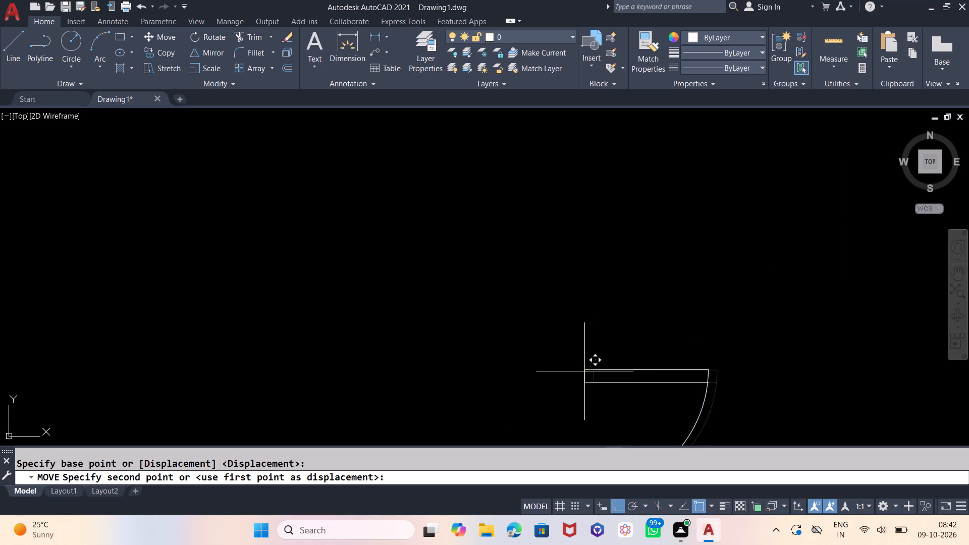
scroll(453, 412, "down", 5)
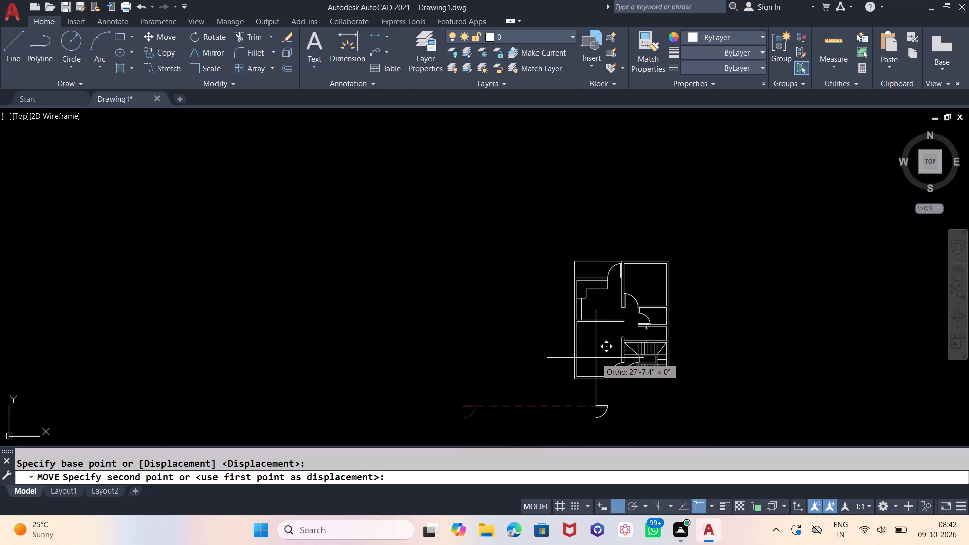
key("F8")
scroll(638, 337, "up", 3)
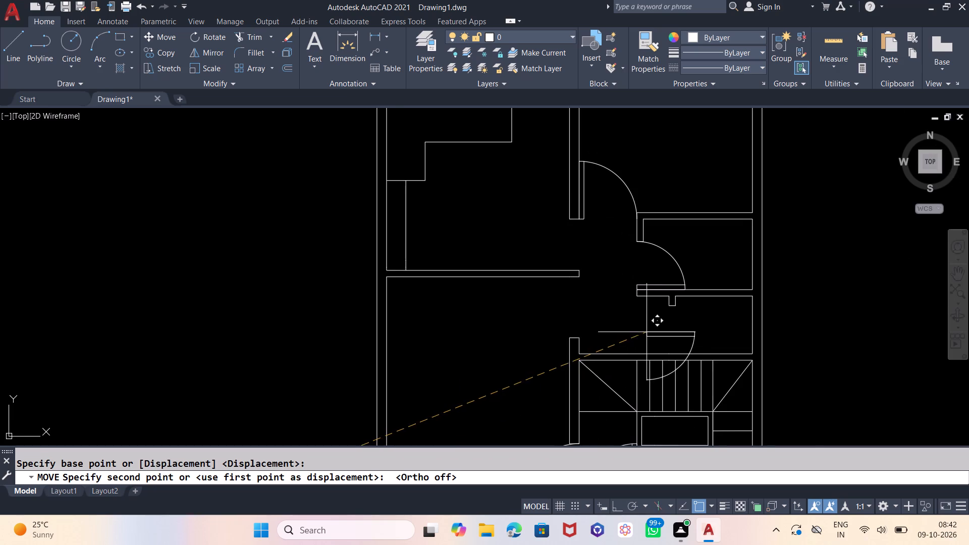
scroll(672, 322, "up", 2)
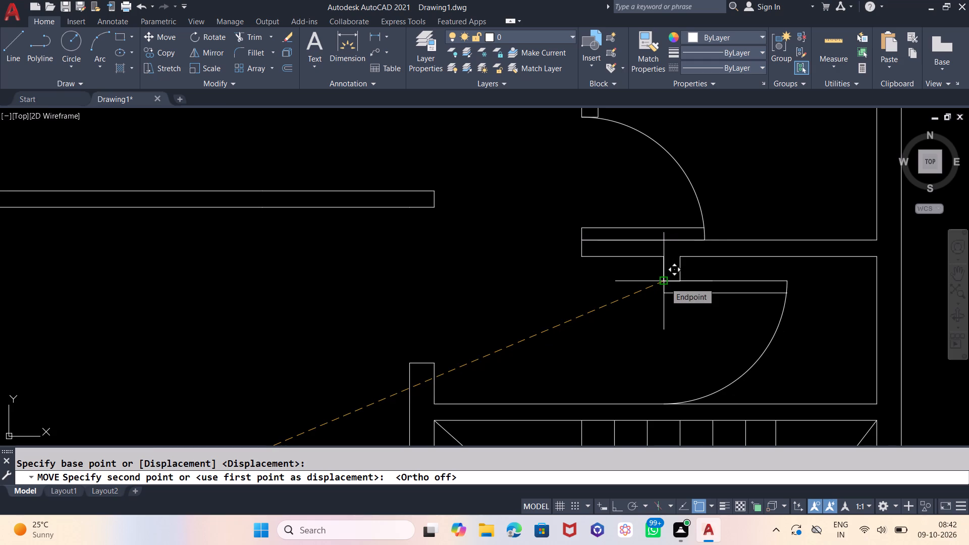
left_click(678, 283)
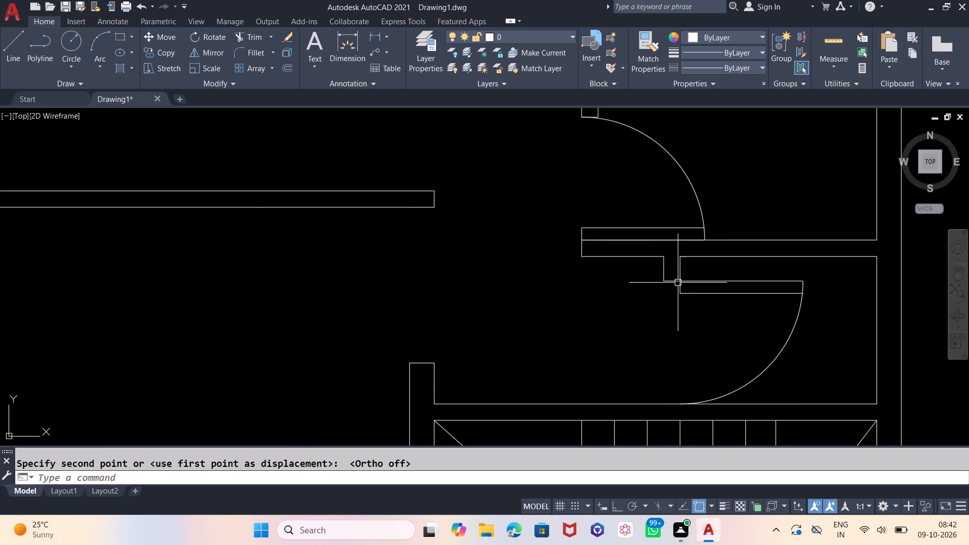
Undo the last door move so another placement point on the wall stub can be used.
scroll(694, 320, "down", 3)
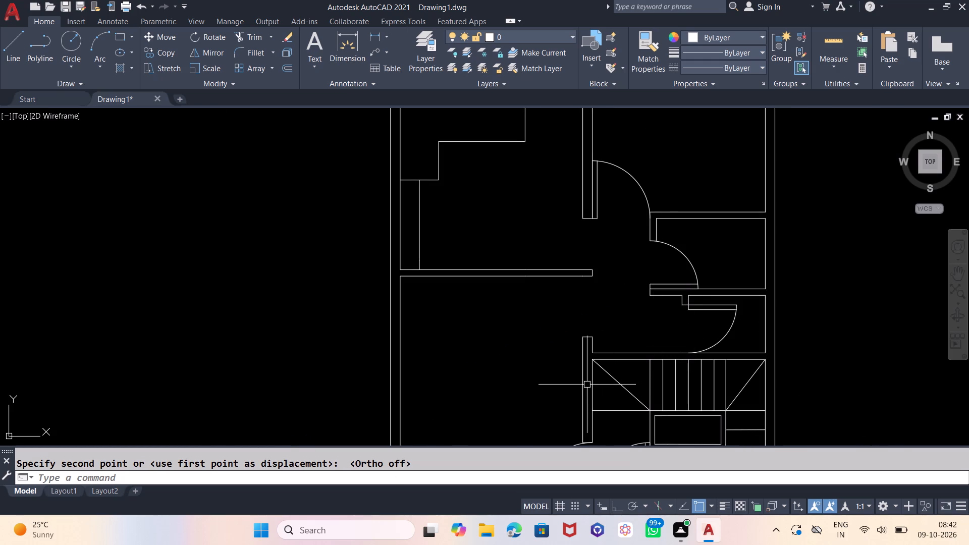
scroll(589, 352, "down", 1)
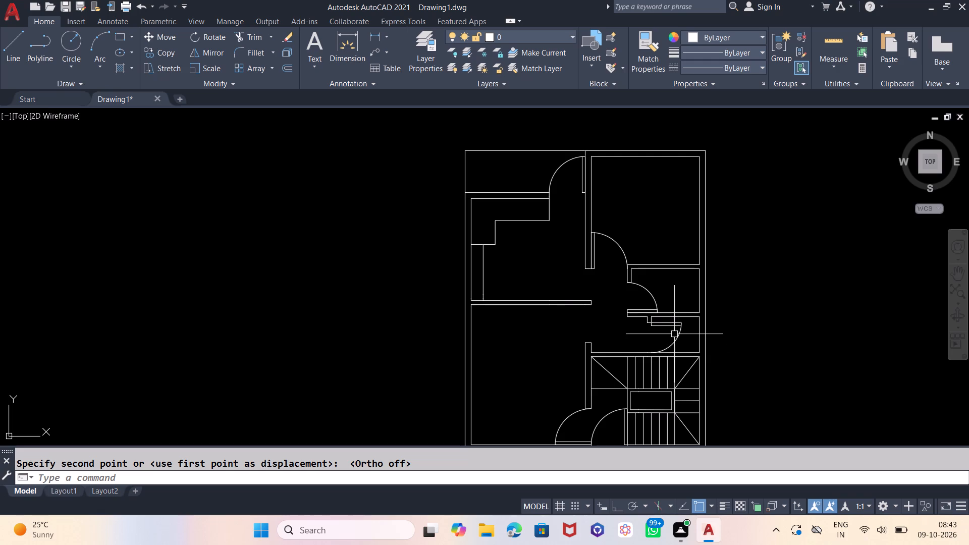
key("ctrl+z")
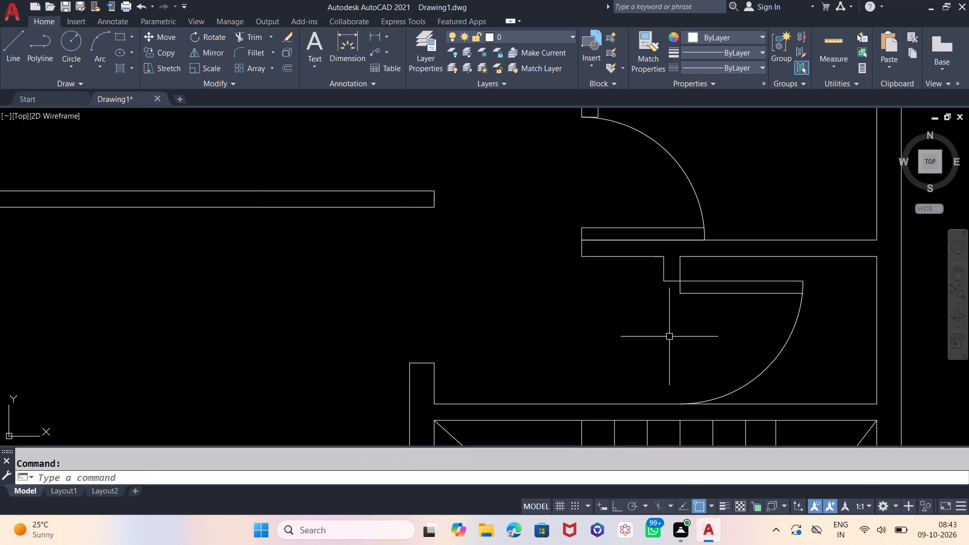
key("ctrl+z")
Move the loose door by its leaf's upper-left corner onto the lower-left corner of the short wall stub above the stairs.
left_click_drag(549, 371, 544, 373)
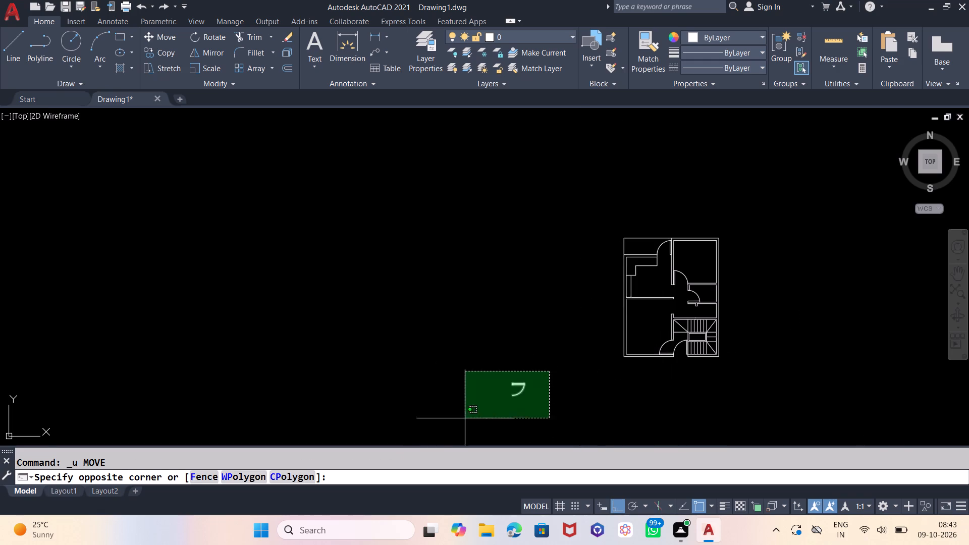
left_click(456, 425)
key("m")
key("Return")
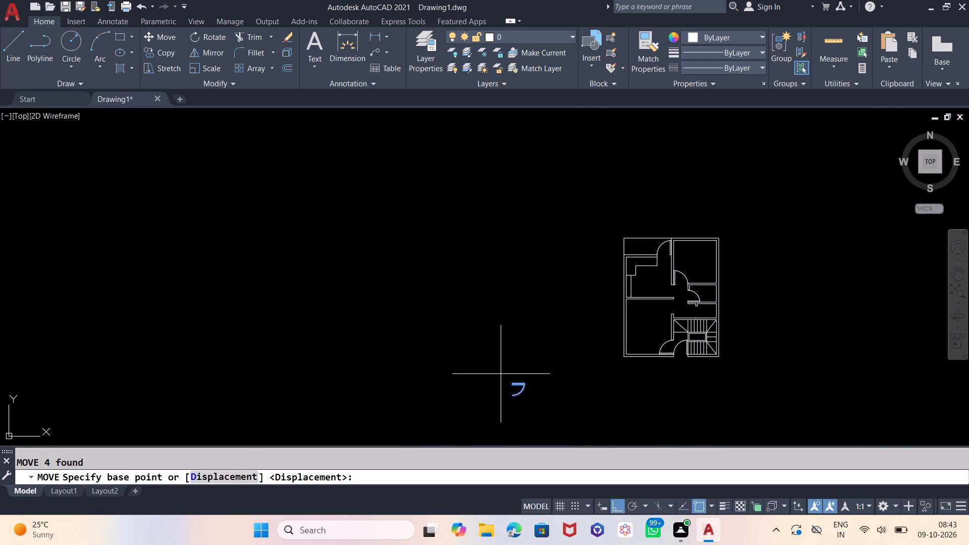
scroll(511, 367, "up", 4)
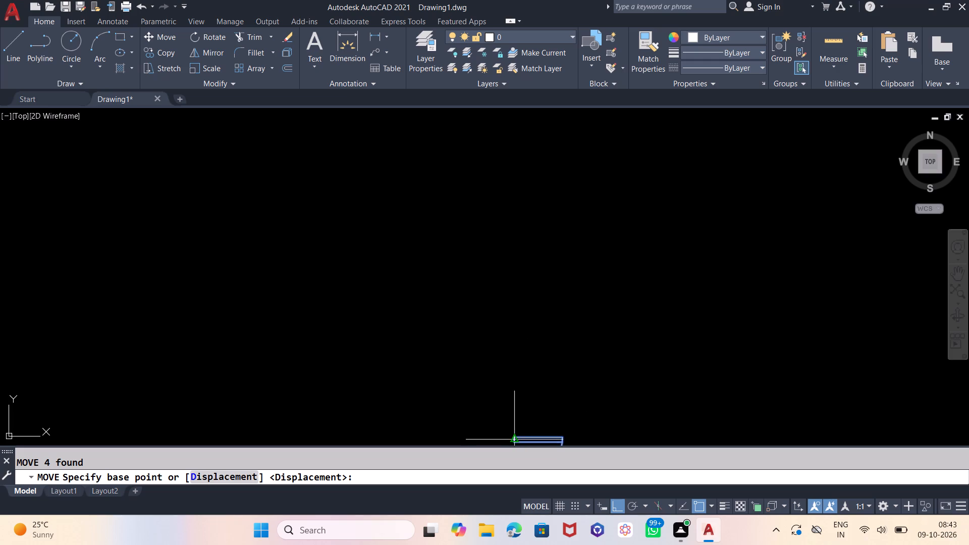
scroll(513, 433, "up", 3)
scroll(531, 365, "down", 4)
scroll(519, 401, "up", 4)
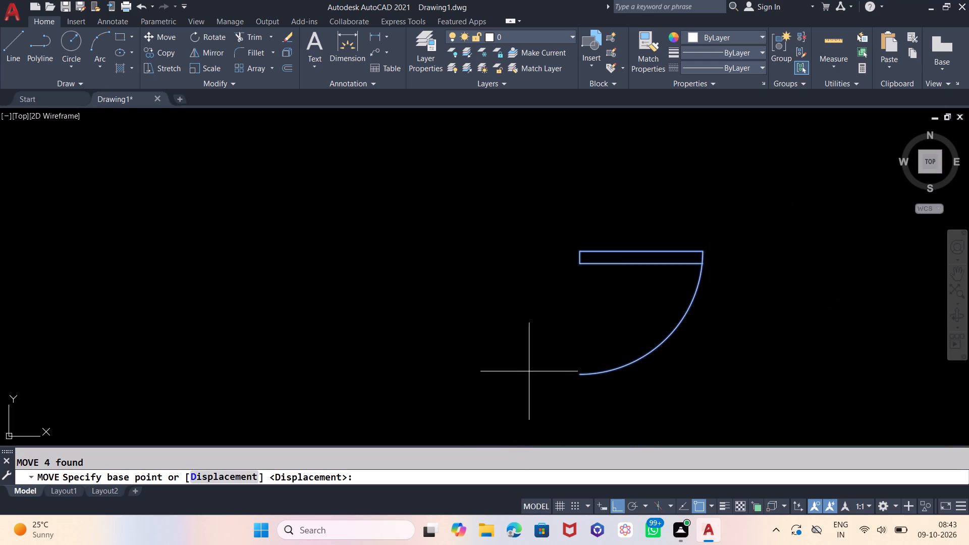
left_click(579, 250)
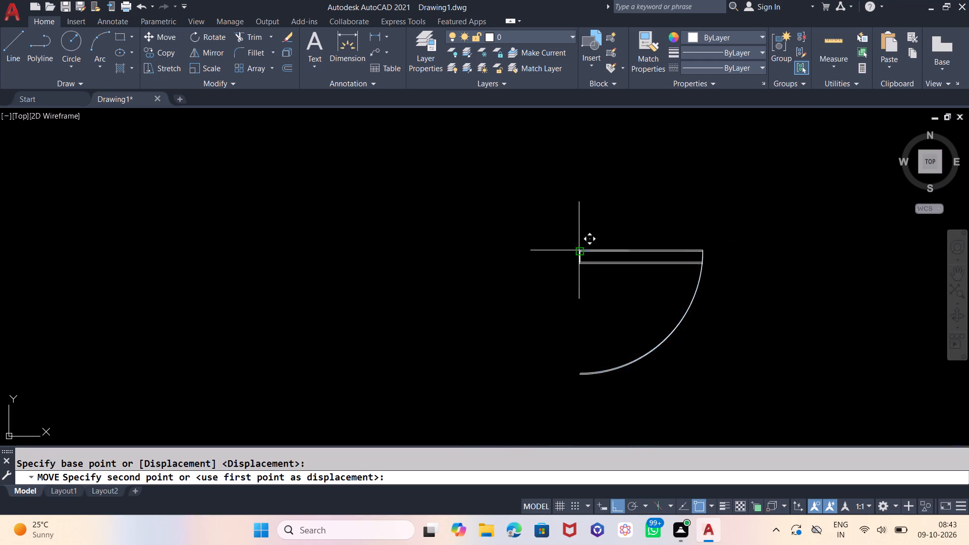
scroll(378, 316, "down", 4)
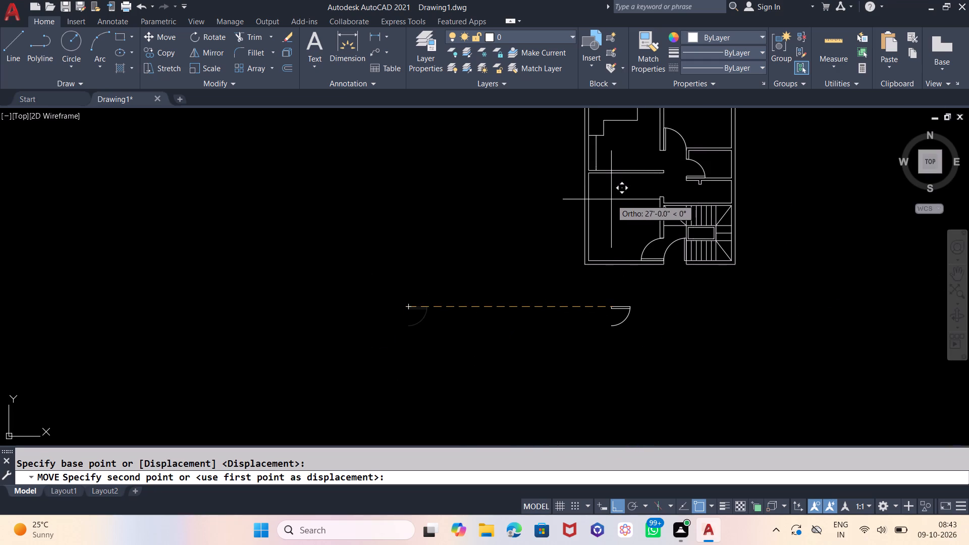
key("F8")
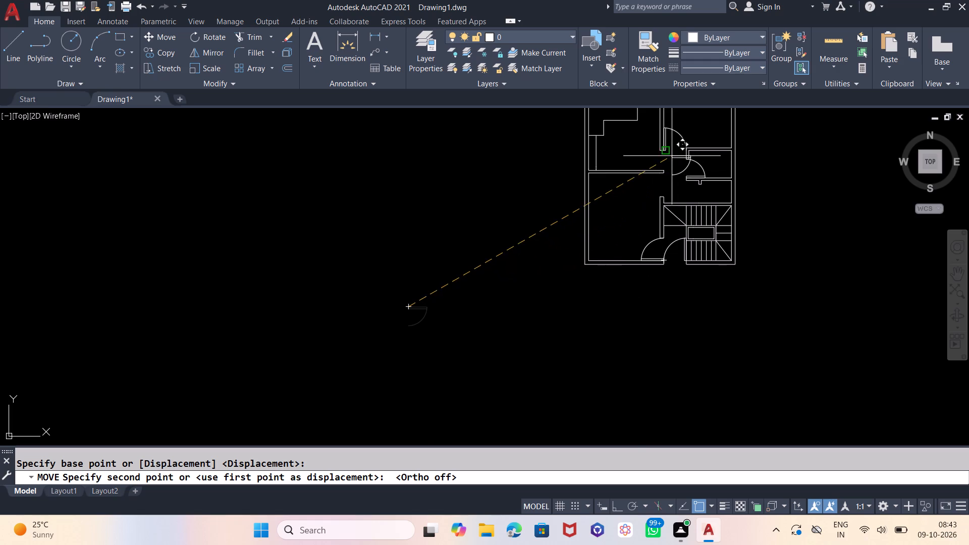
scroll(708, 190, "up", 4)
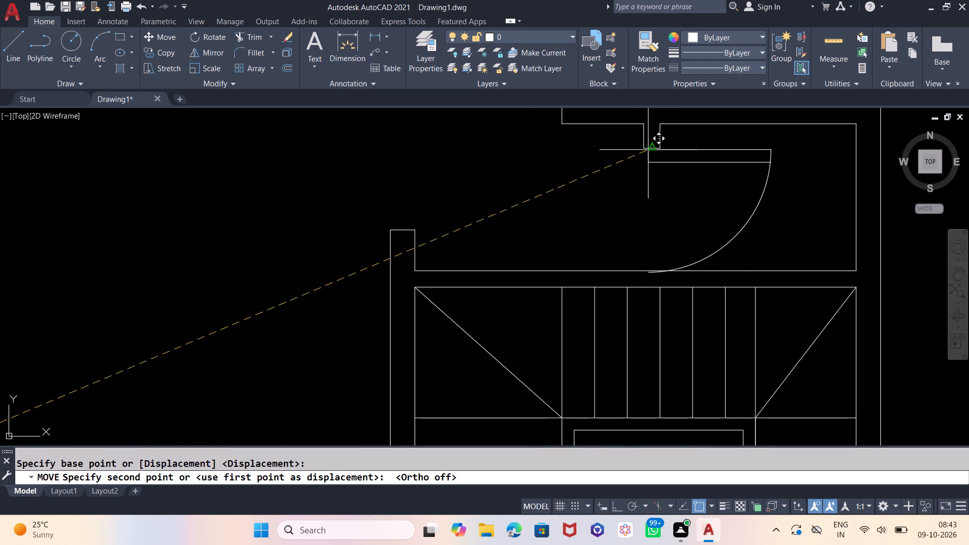
left_click(644, 147)
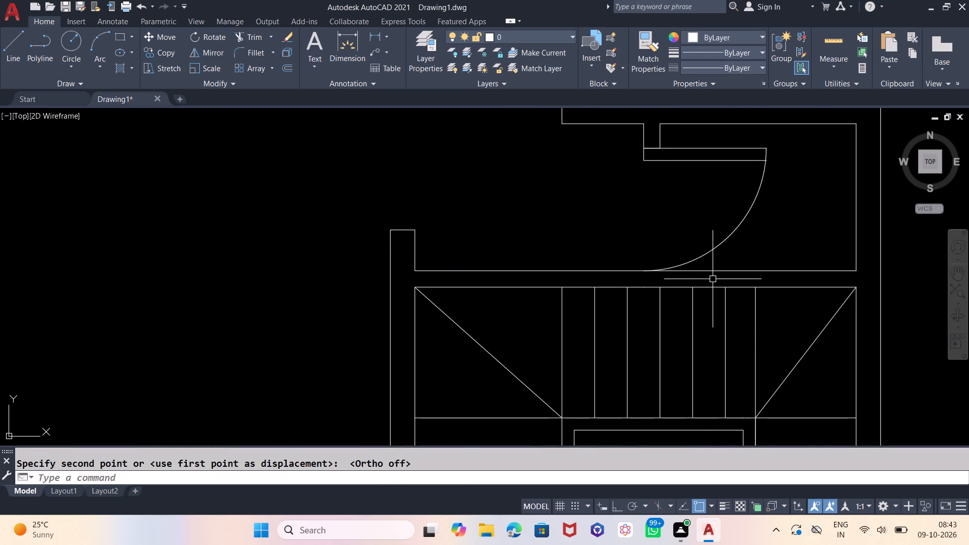
Draw a 5' by 6" rectangle in the empty space to the left of the floor plan.
scroll(717, 276, "down", 5)
scroll(758, 235, "up", 2)
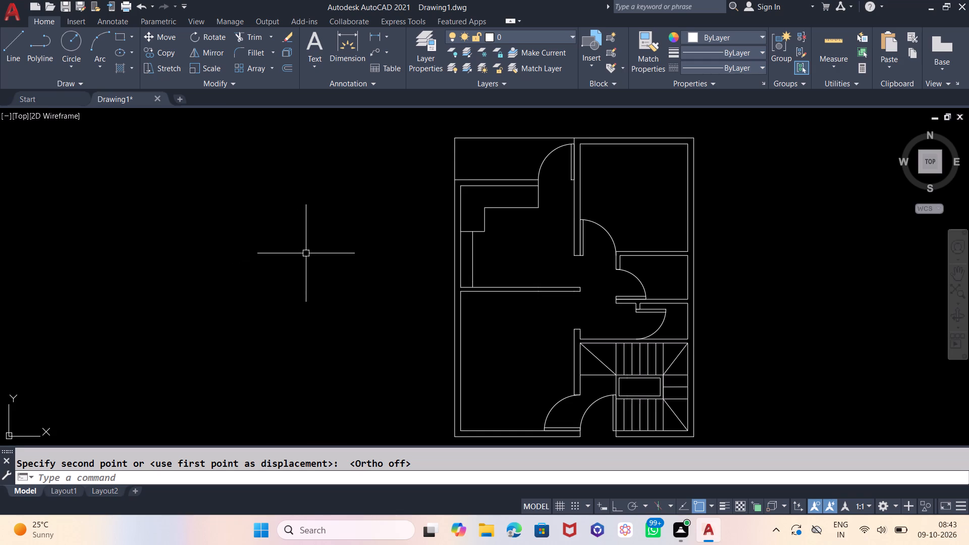
left_click(118, 38)
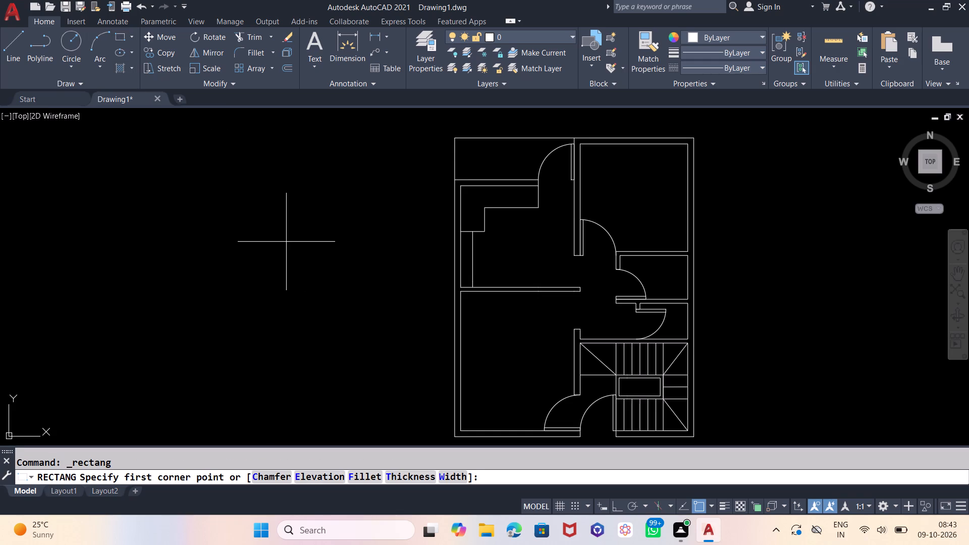
left_click(285, 239)
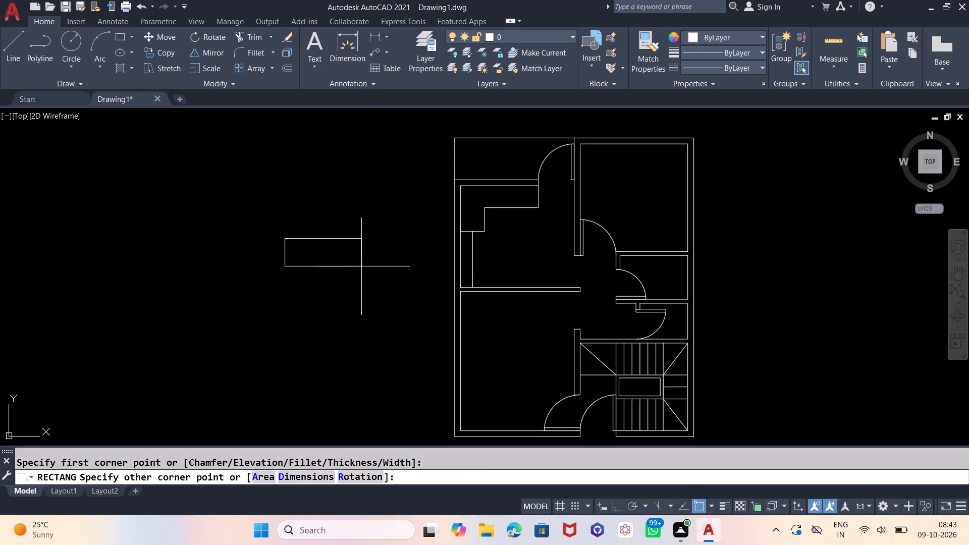
key("shift+at")
type("5'")
key("comma")
key("6")
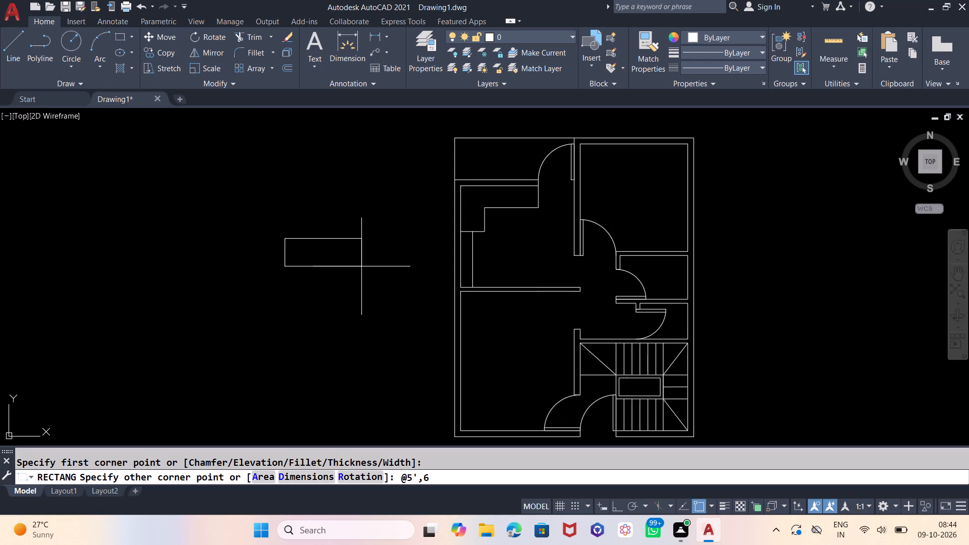
key("Return")
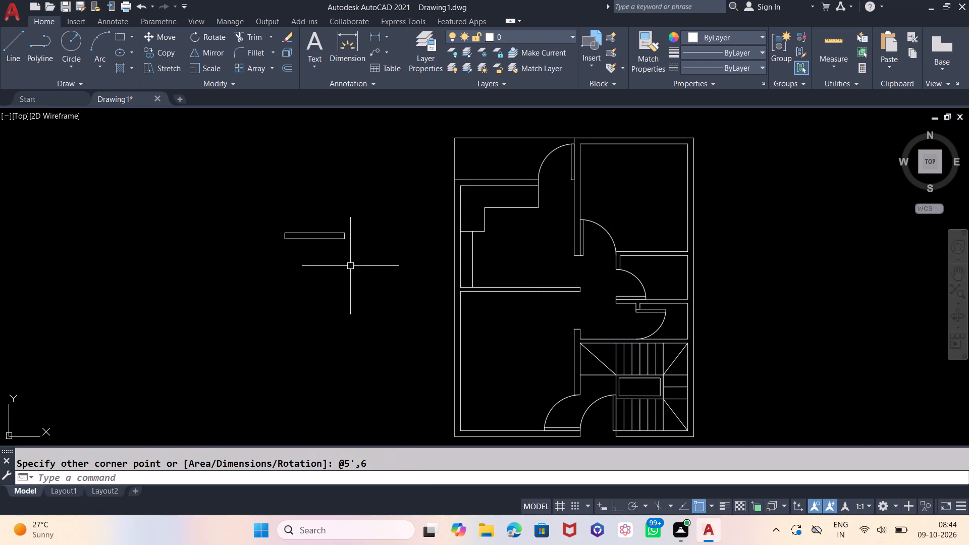
Explode the new 5' by 6" rectangle into separate lines.
scroll(307, 245, "up", 3)
left_click(367, 175)
left_click(309, 245)
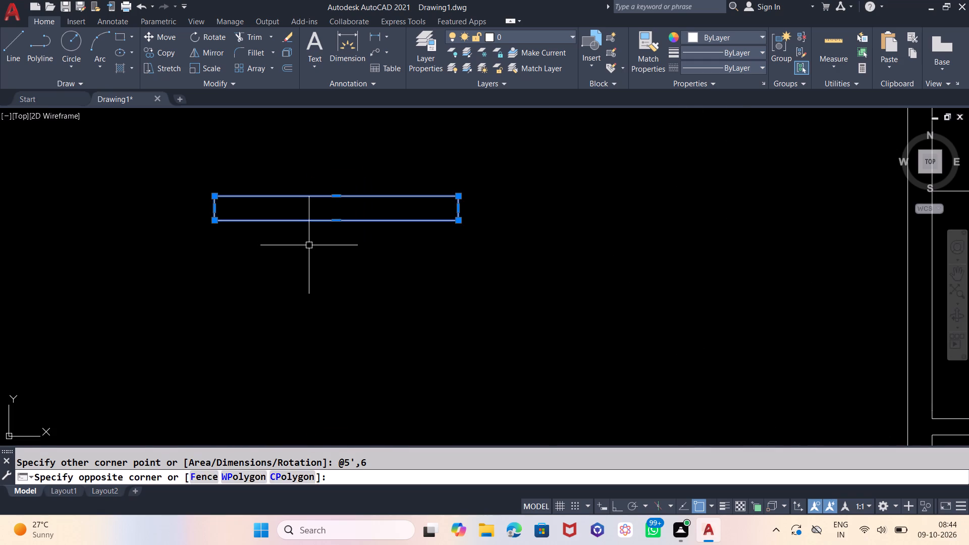
key("x")
key("Return")
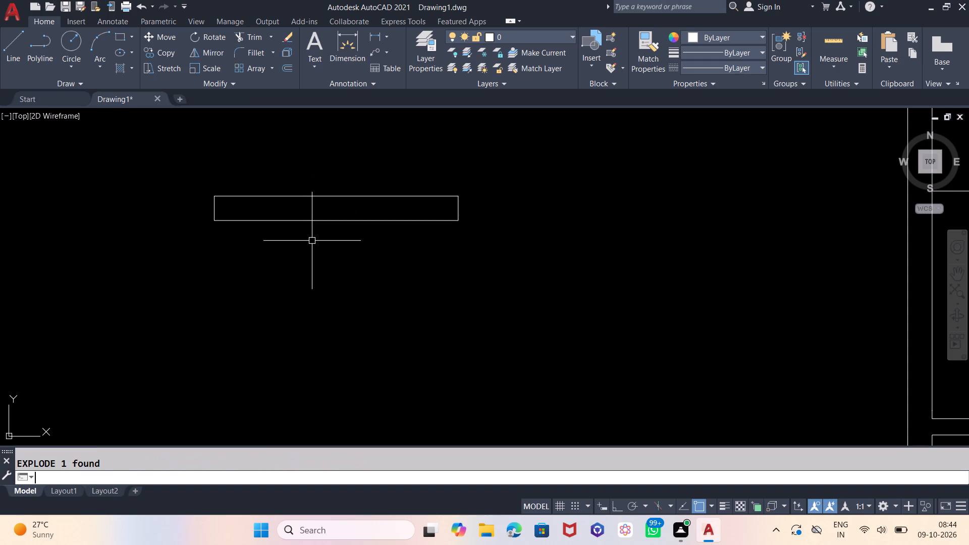
Draw a horizontal centre line through the rectangle, from the midpoint of its left side to the midpoint of its right side.
left_click(14, 45)
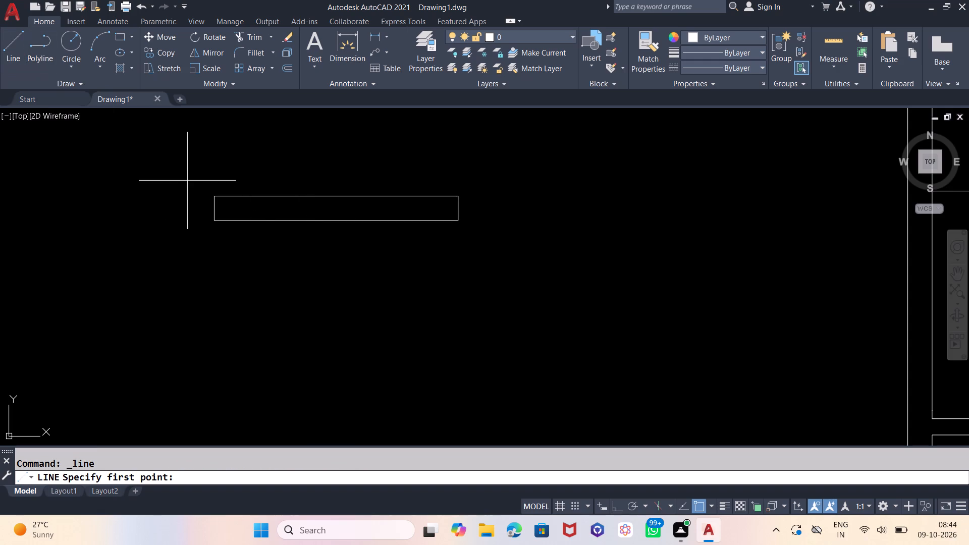
left_click(213, 209)
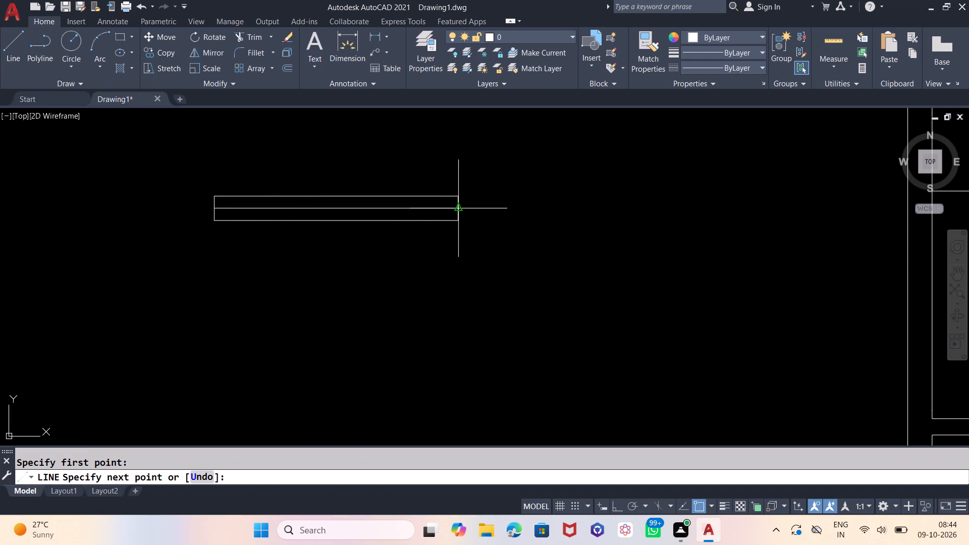
left_click(461, 208)
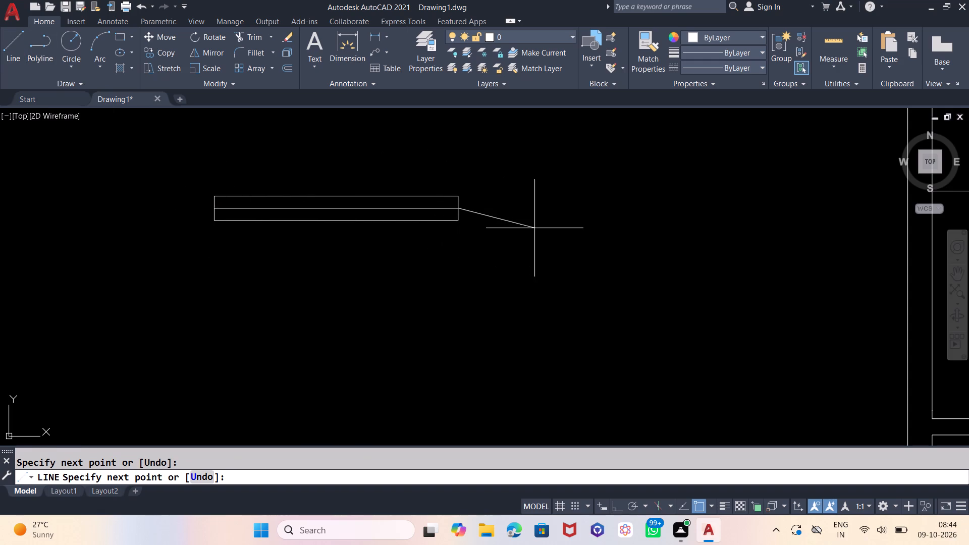
key("Escape")
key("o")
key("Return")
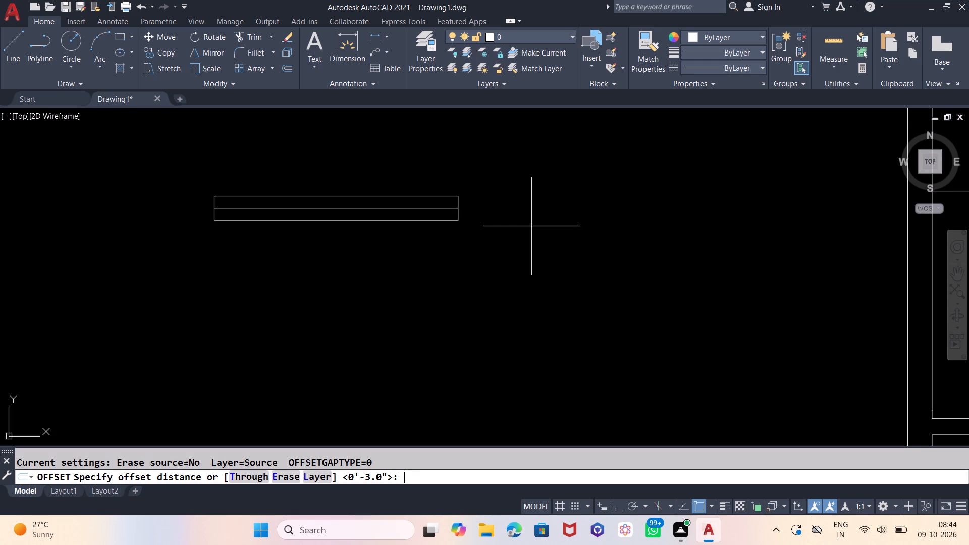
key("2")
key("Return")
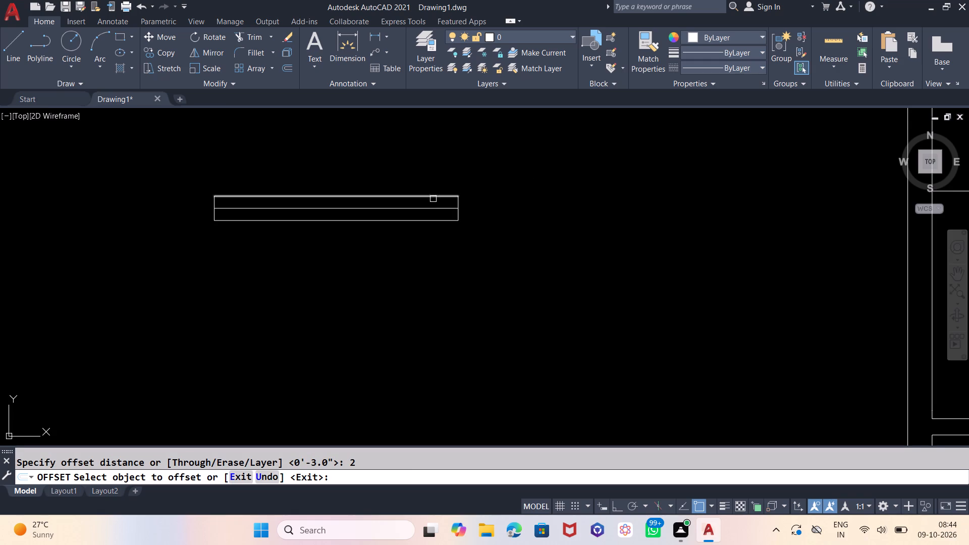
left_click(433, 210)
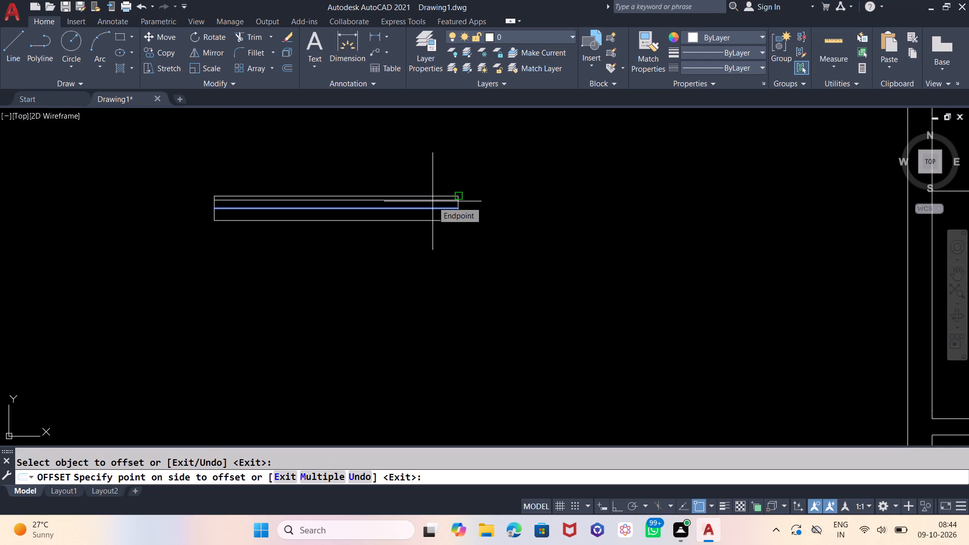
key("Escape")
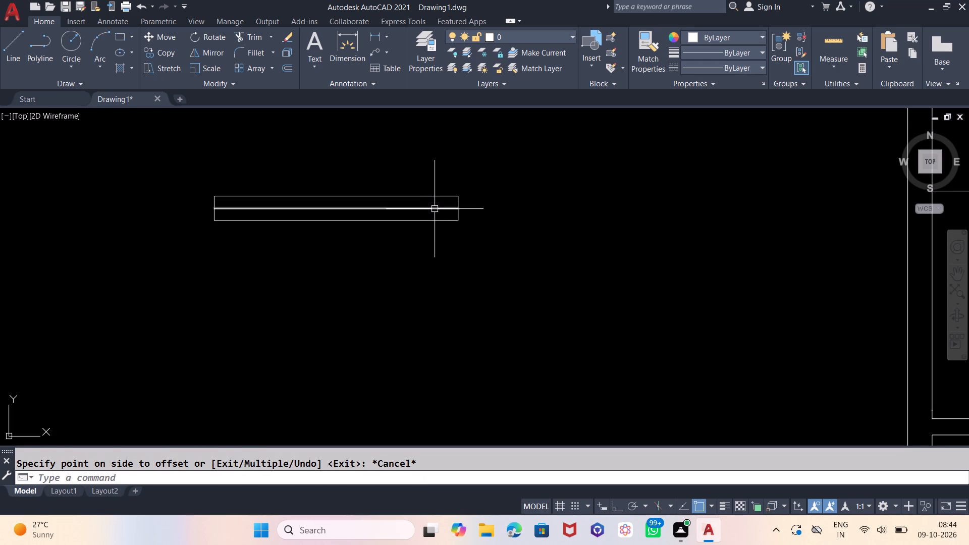
Offset the rectangle's horizontal centre line by 1" both upward and downward.
key("o")
key("Return")
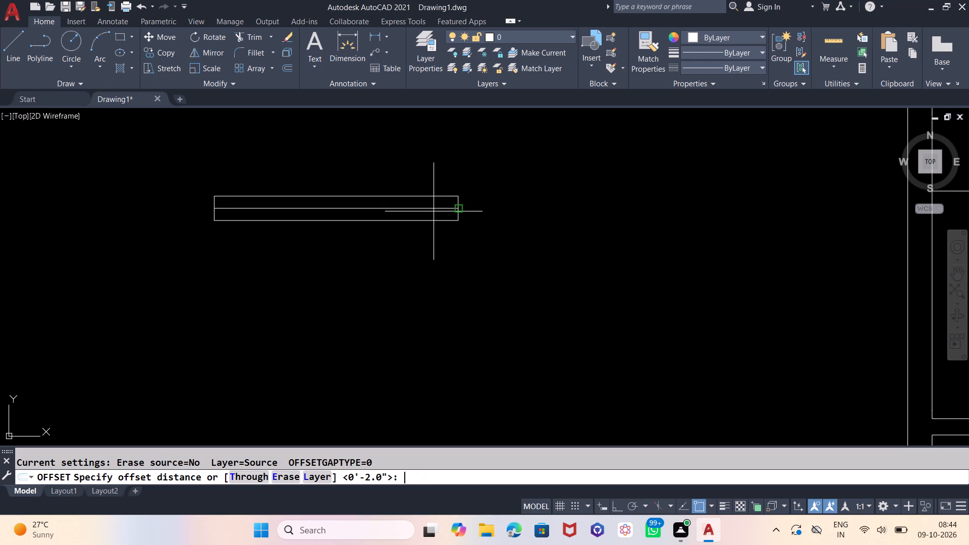
key("1")
key("Return")
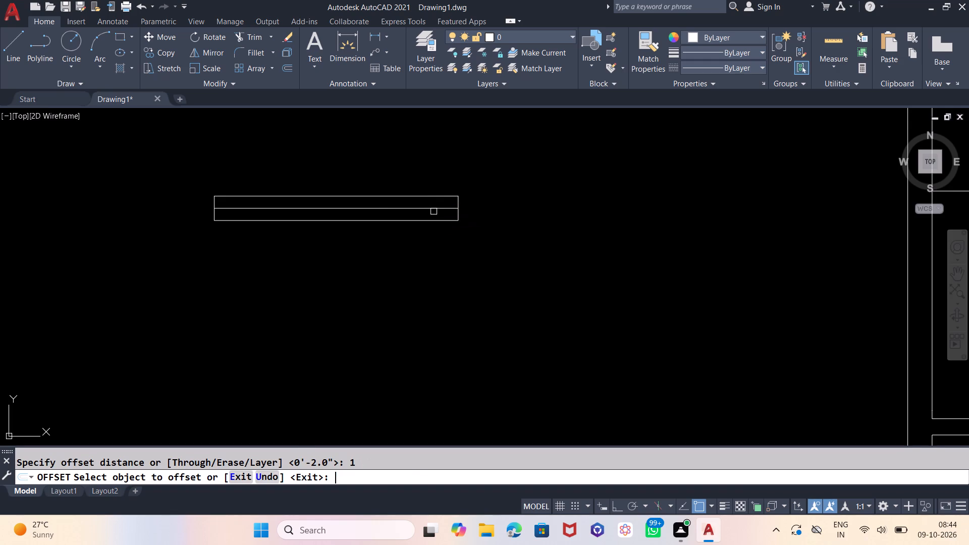
left_click(430, 208)
left_click(430, 196)
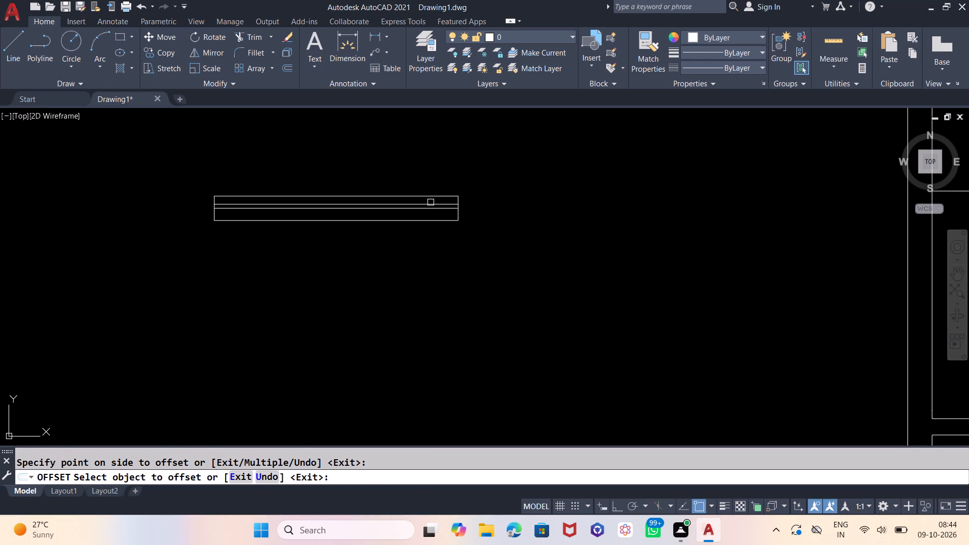
left_click(431, 210)
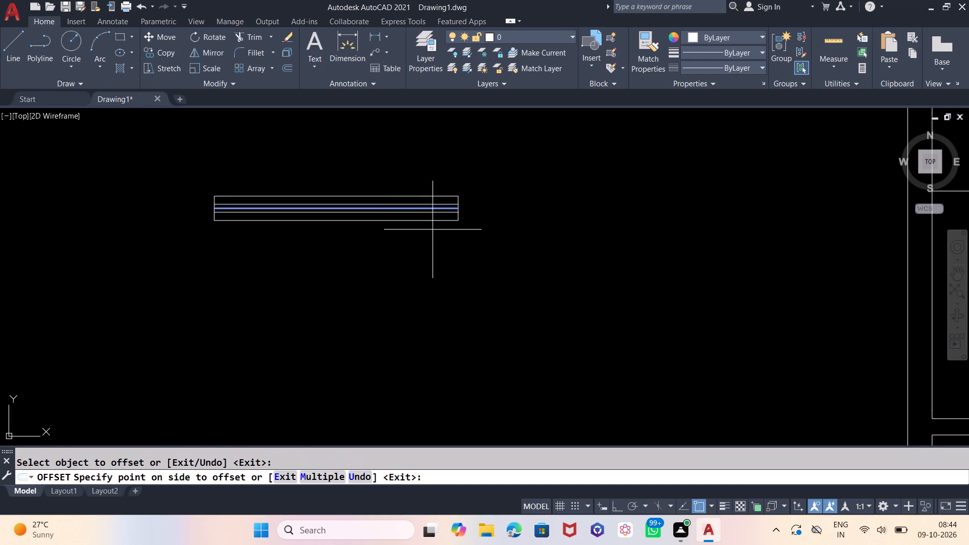
left_click(433, 236)
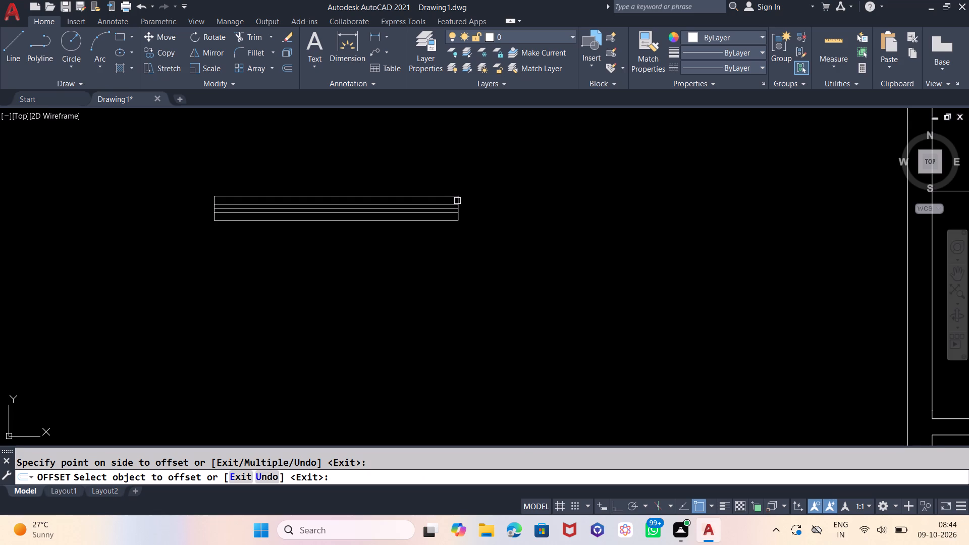
Offset the rectangle's right and left short sides inward by 1" each.
scroll(457, 200, "up", 3)
left_click(454, 199)
left_click(376, 193)
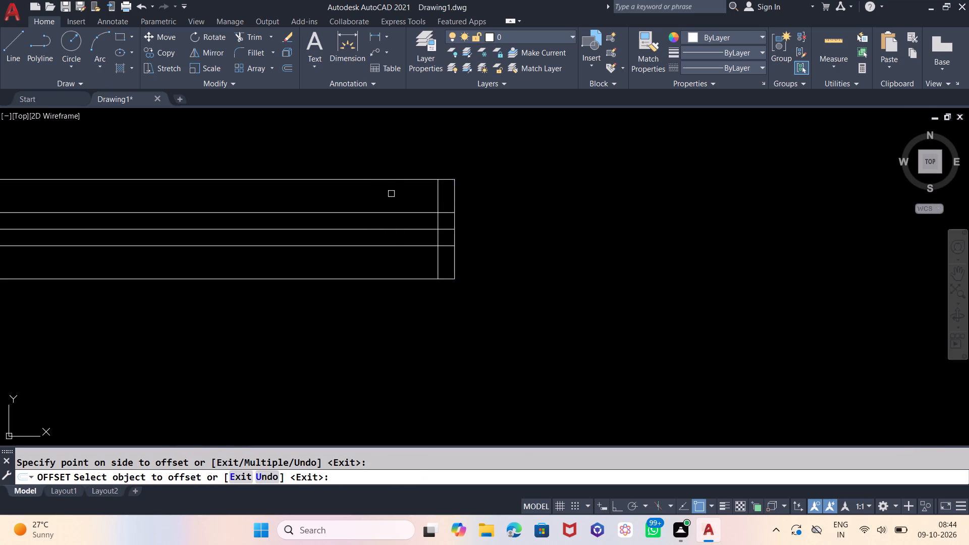
scroll(494, 194, "down", 4)
scroll(285, 187, "up", 3)
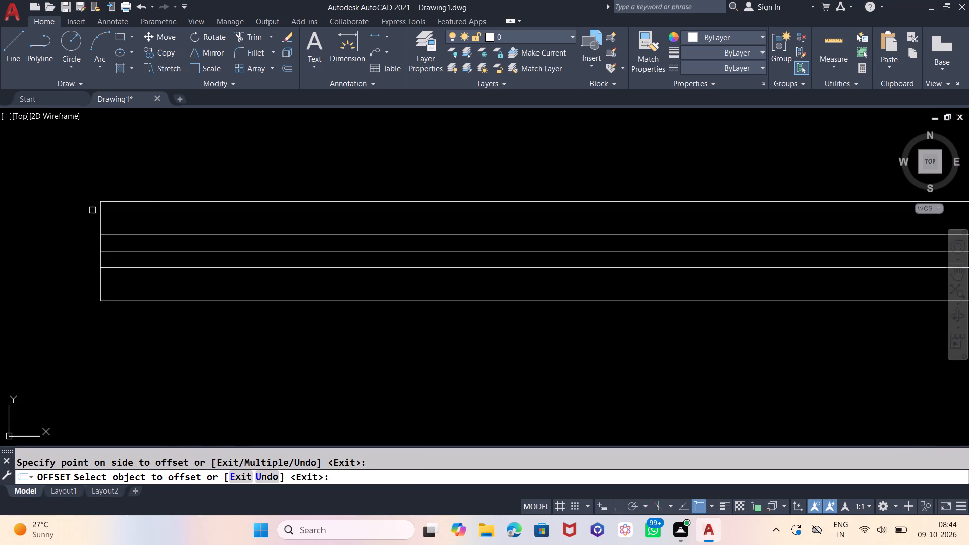
left_click(101, 213)
left_click(159, 216)
scroll(200, 173, "down", 2)
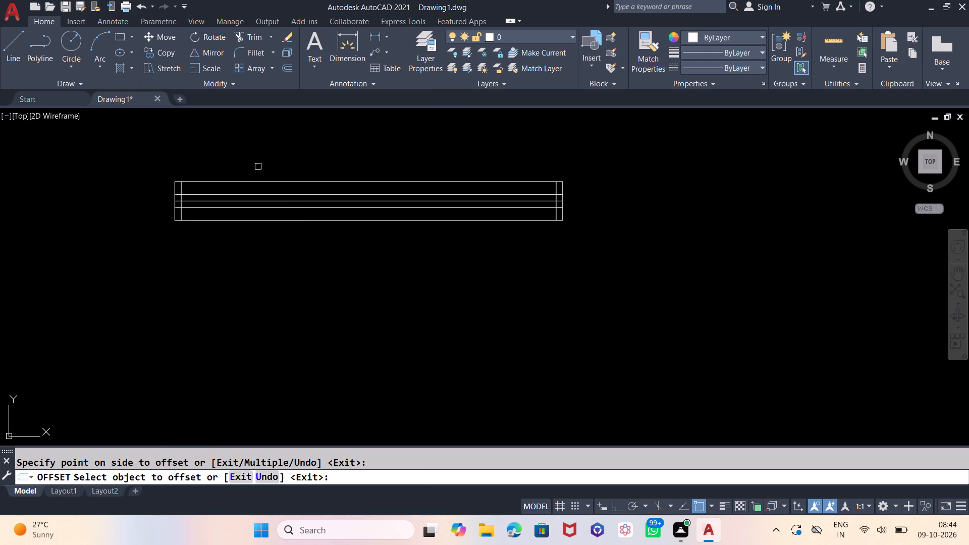
key("Escape")
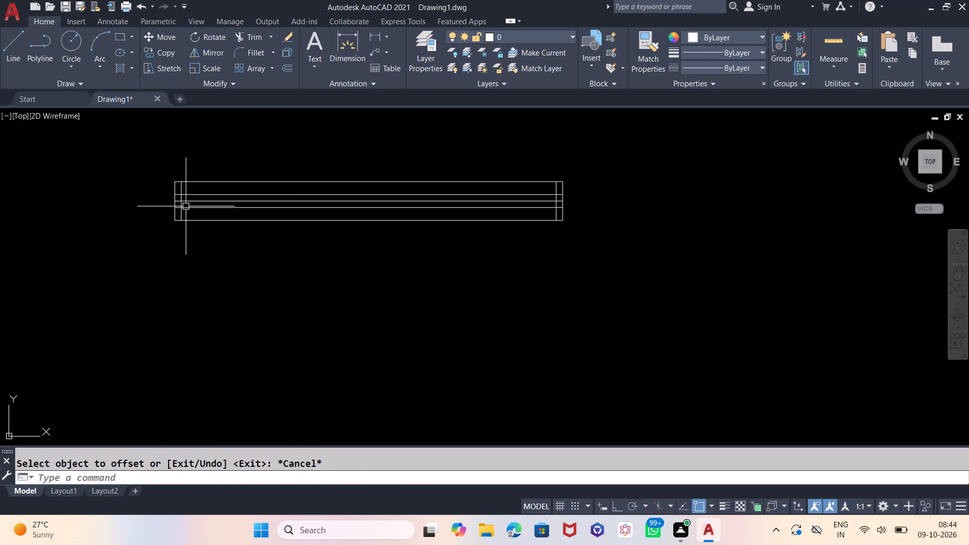
Start trimming the overlapping lines at the left end of the rectangular element.
type("TR")
key("Return")
key("Return")
key("Return")
scroll(165, 192, "up", 3)
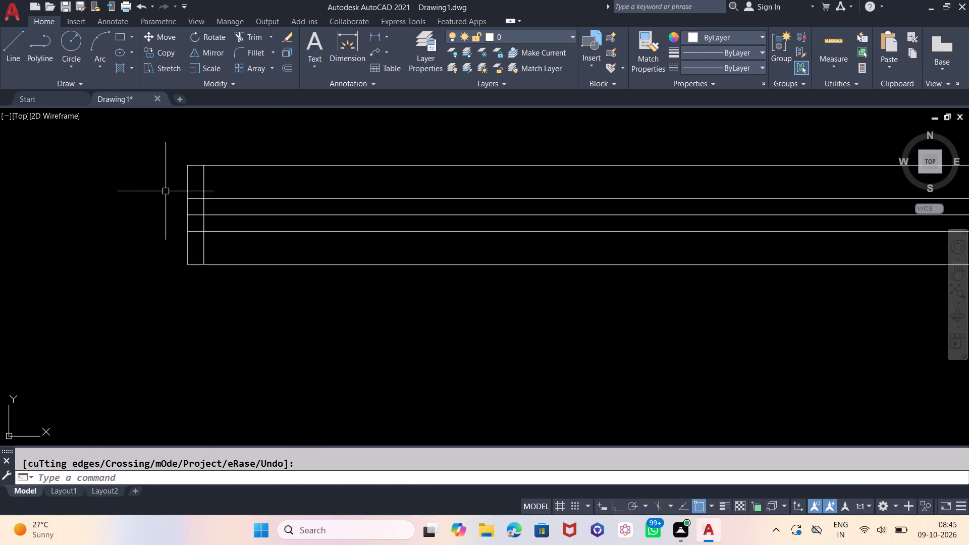
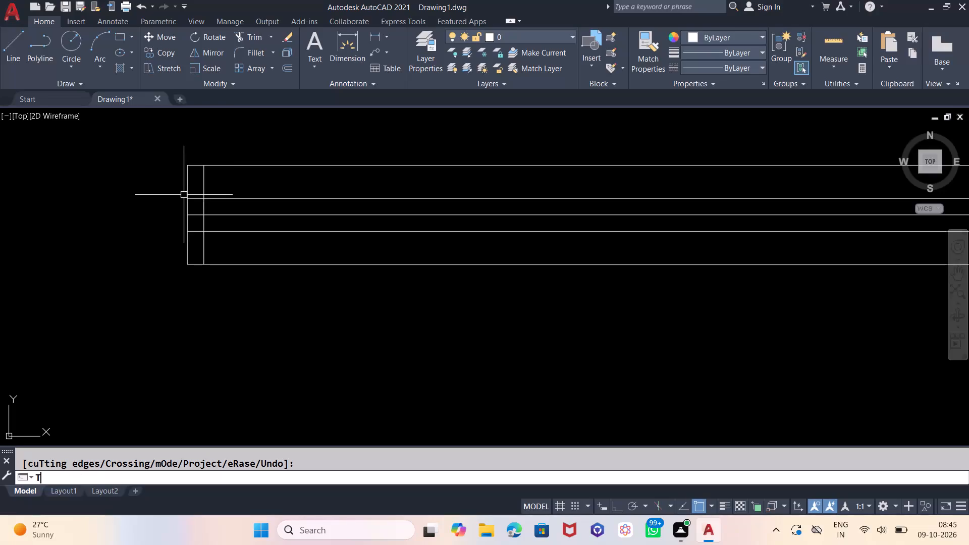
Trim the three inner horizontal lines at both ends of the window element back to the offset short lines.
key("Return")
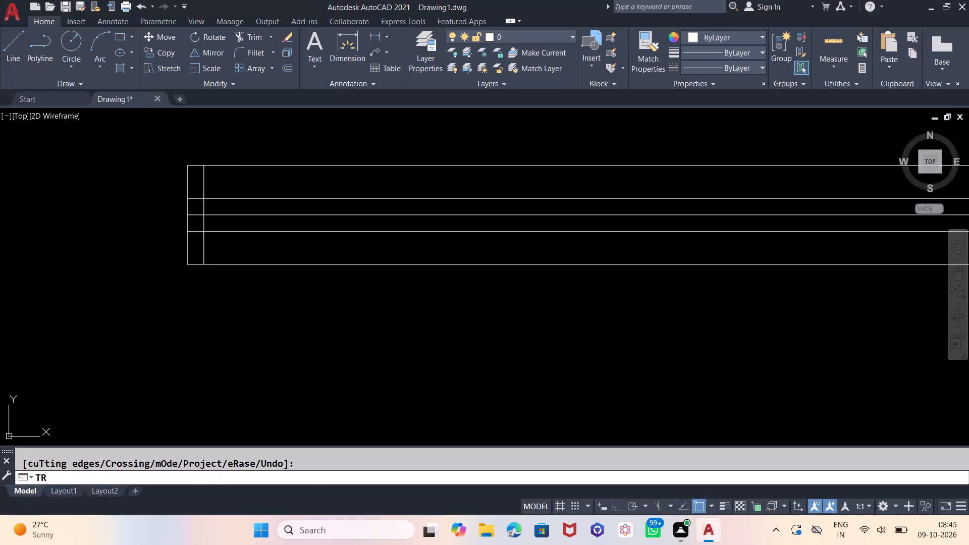
left_click(195, 196)
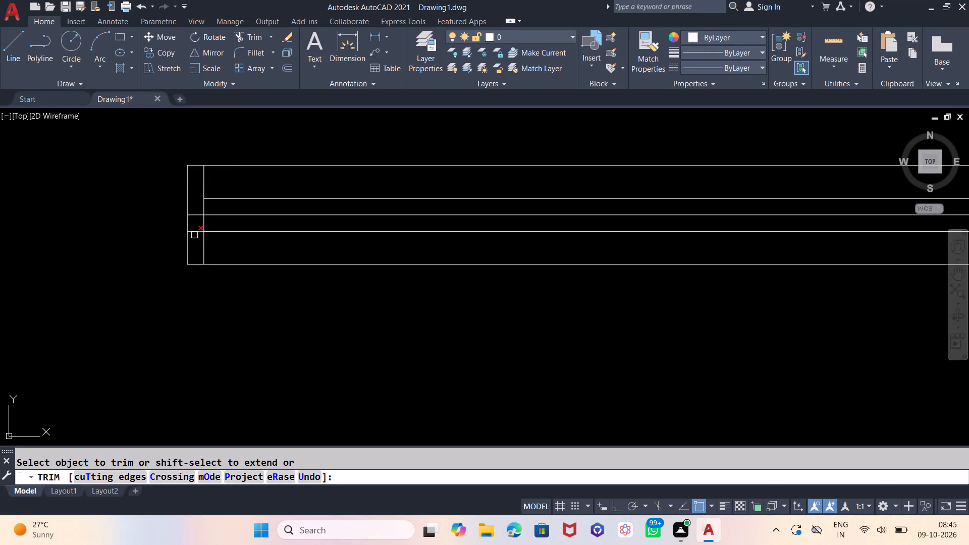
left_click(194, 236)
left_click(195, 211)
scroll(126, 201, "down", 2)
scroll(520, 200, "up", 4)
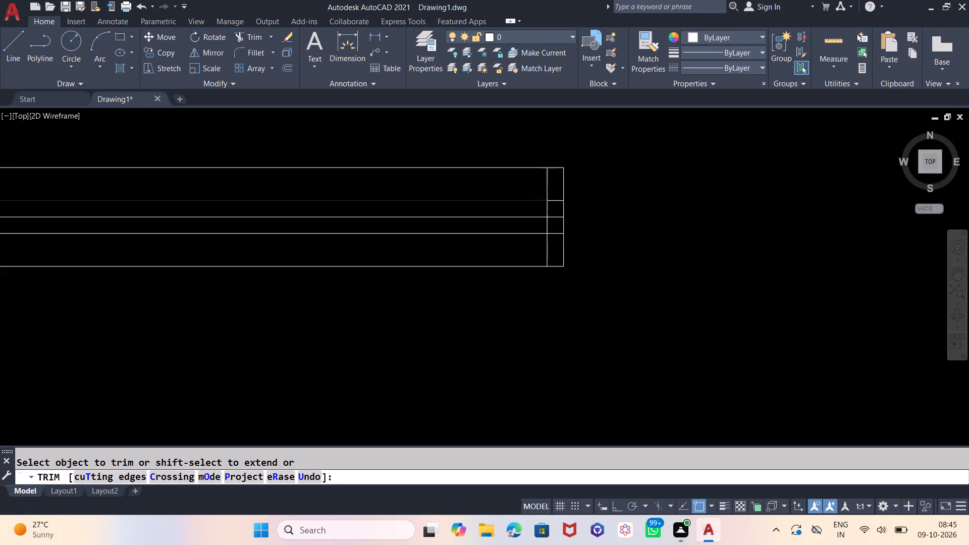
left_click(603, 190)
left_click(615, 328)
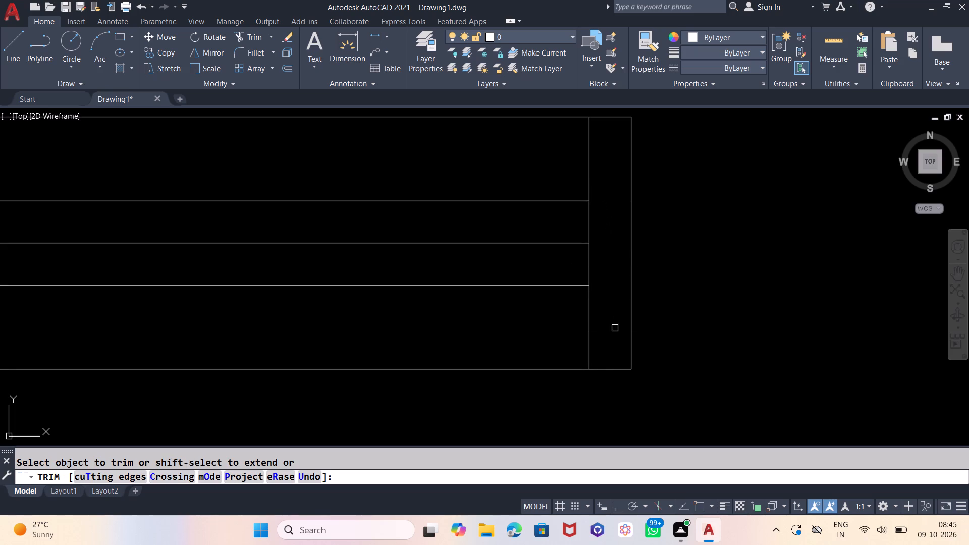
scroll(677, 243, "down", 3)
scroll(717, 255, "down", 3)
scroll(464, 323, "down", 2)
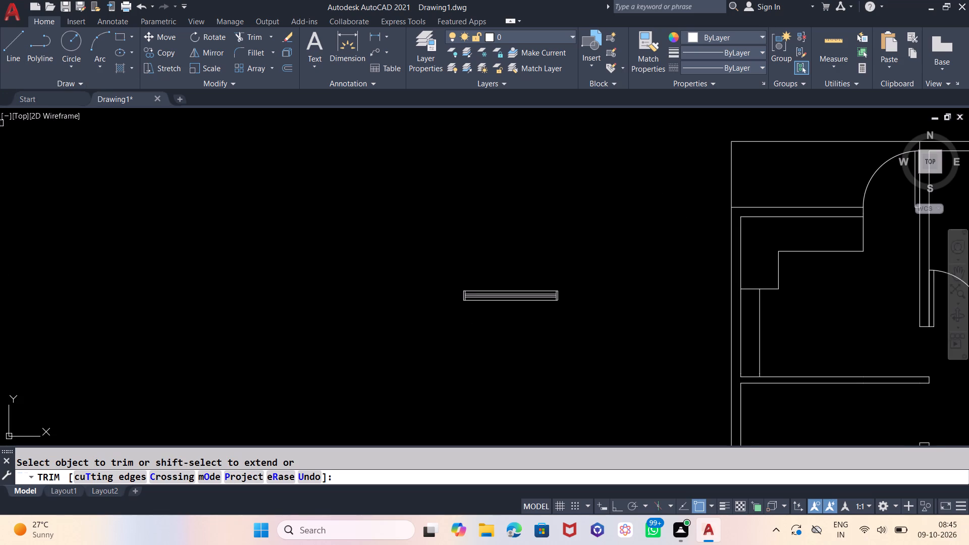
key("Escape")
Copy the complete window element three times into the empty space beside the floor plan.
left_click_drag(593, 258, 571, 268)
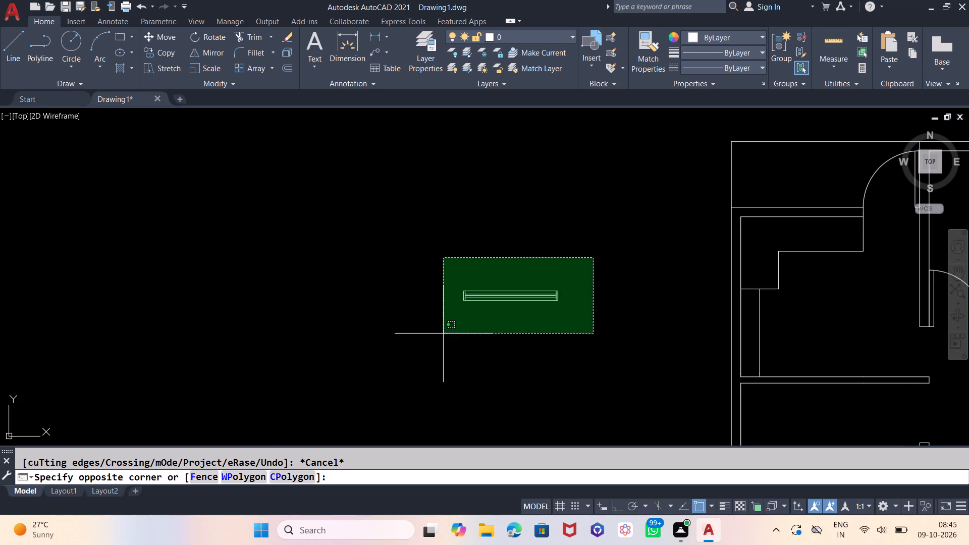
left_click(433, 342)
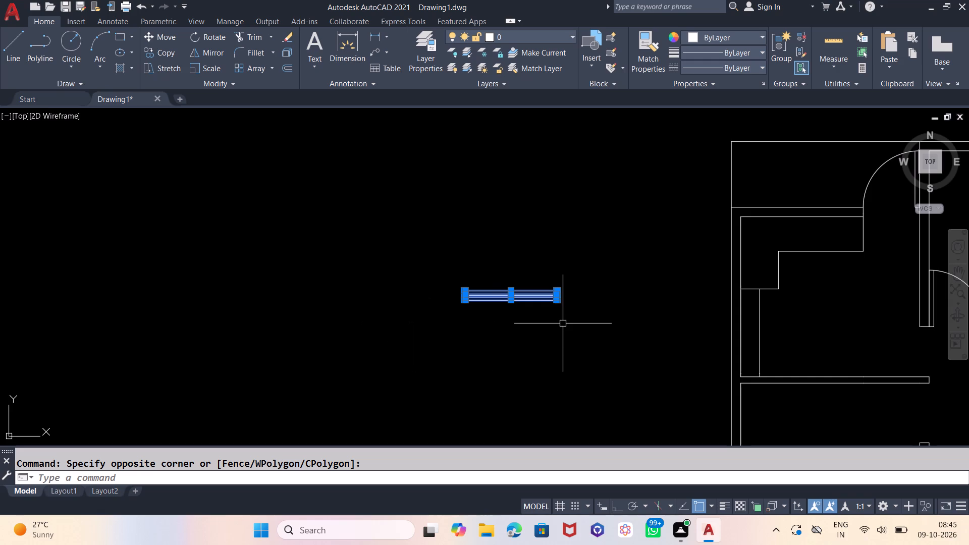
key("c")
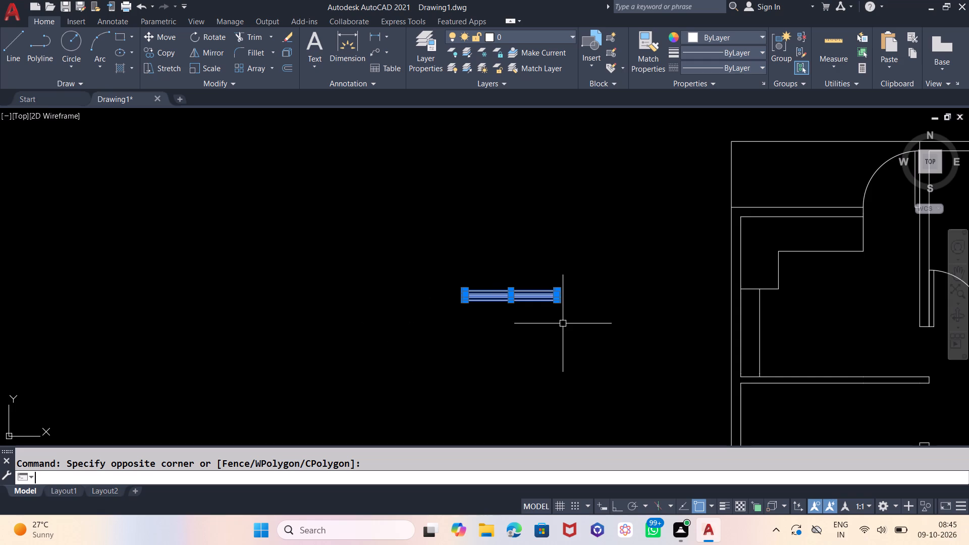
key("p")
key("Return")
left_click(563, 323)
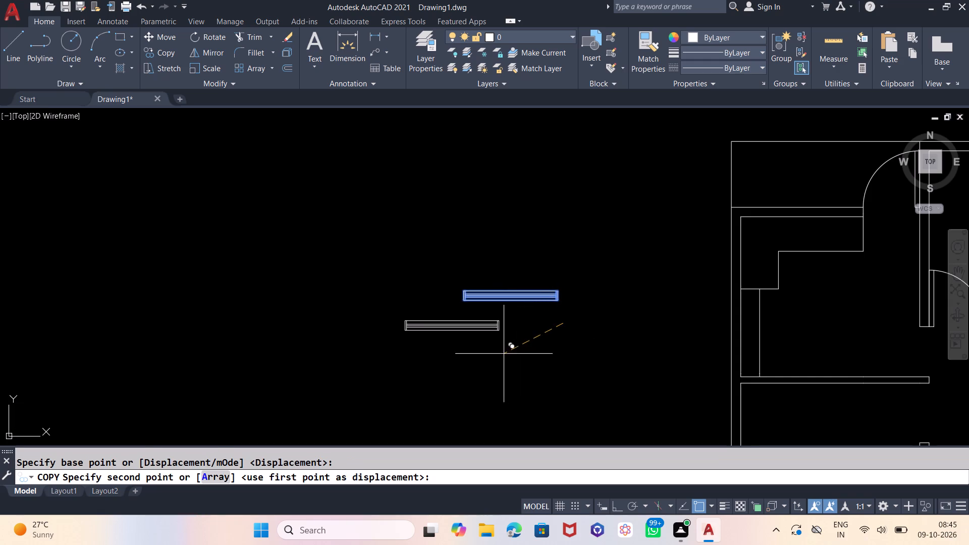
left_click(501, 354)
left_click(370, 262)
left_click(478, 222)
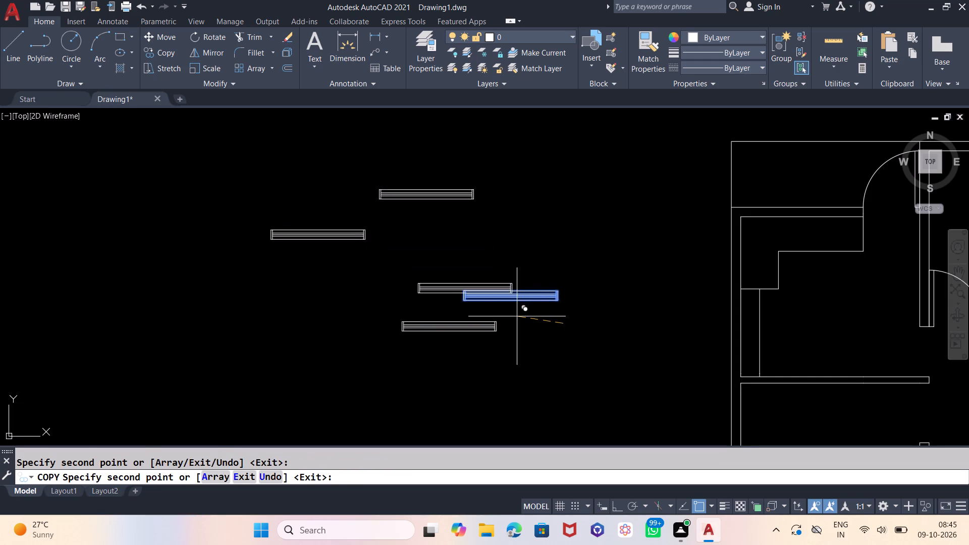
key("Escape")
Move the lowest window copy to just below the floor plan's bottom wall, left of the entrance door.
scroll(591, 272, "down", 1)
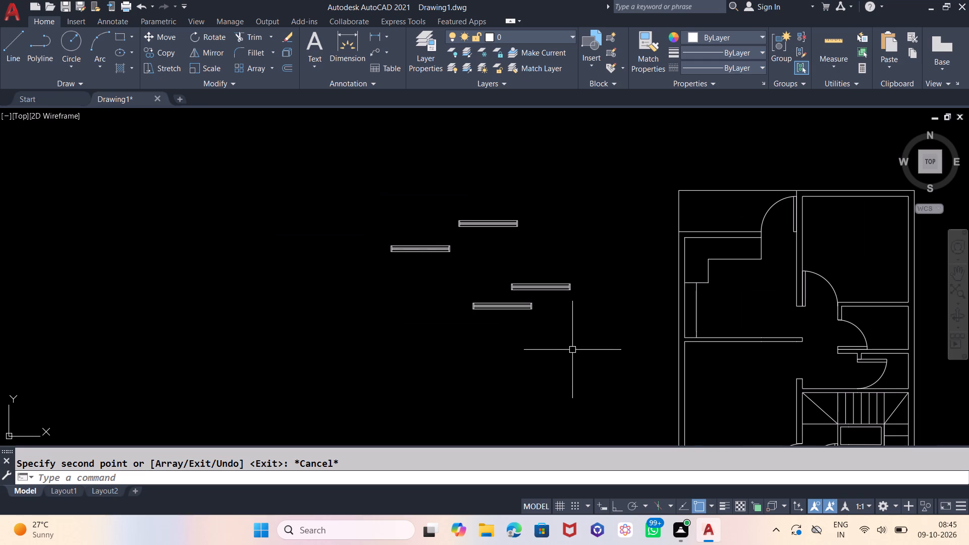
left_click(534, 297)
left_click(466, 329)
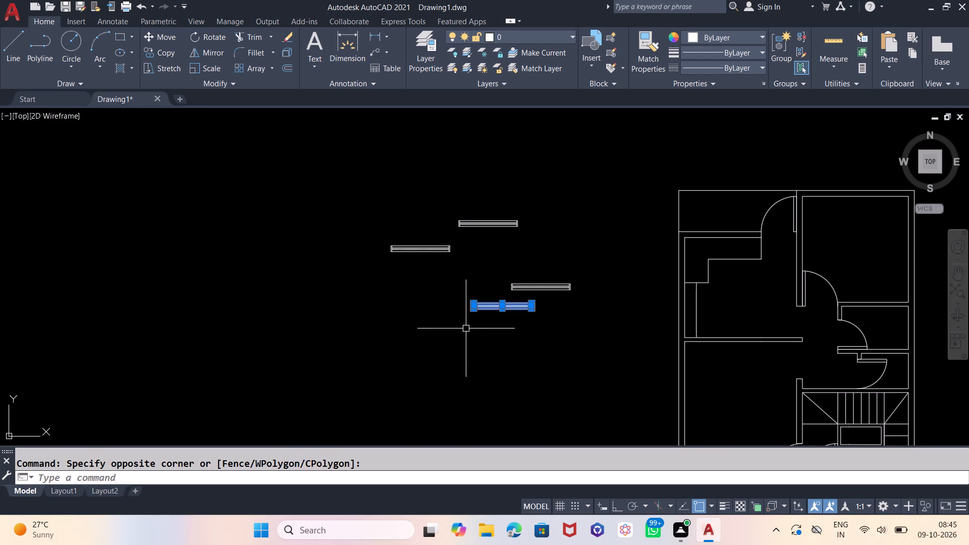
key("m")
key("Return")
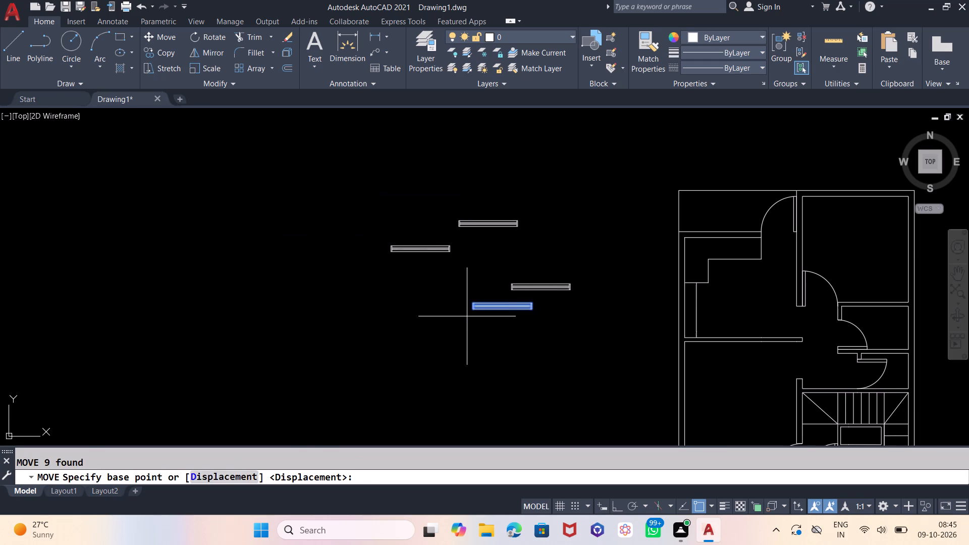
left_click(467, 316)
scroll(451, 272, "down", 3)
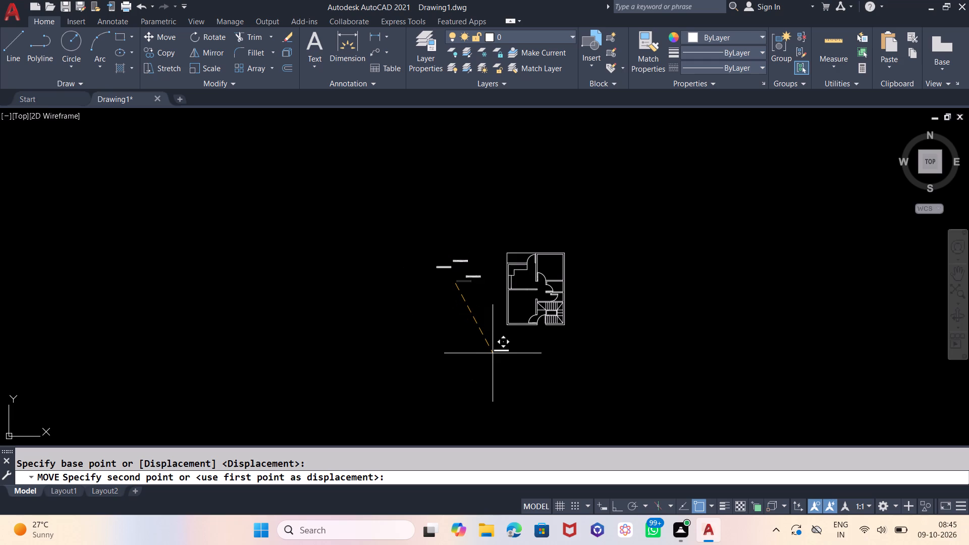
scroll(496, 353, "up", 1)
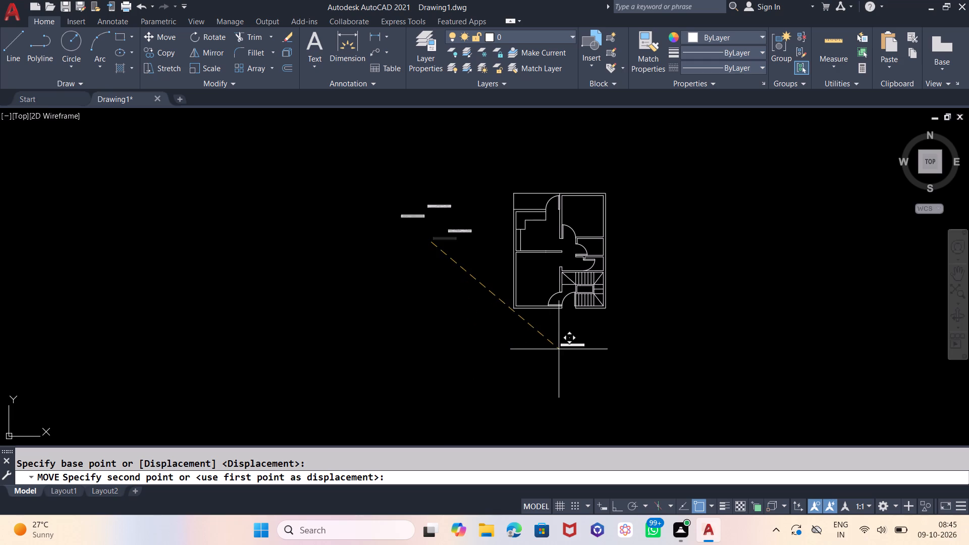
scroll(537, 333, "up", 3)
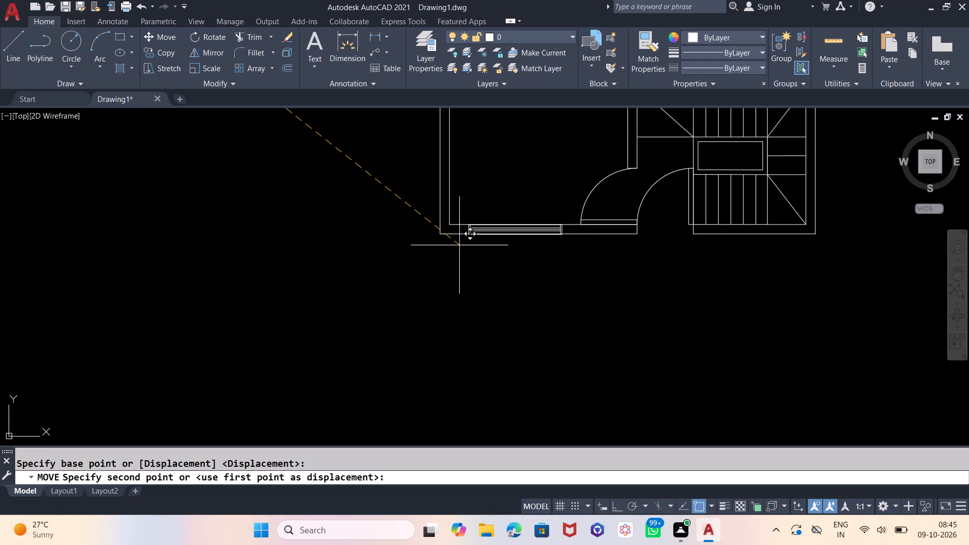
left_click(458, 296)
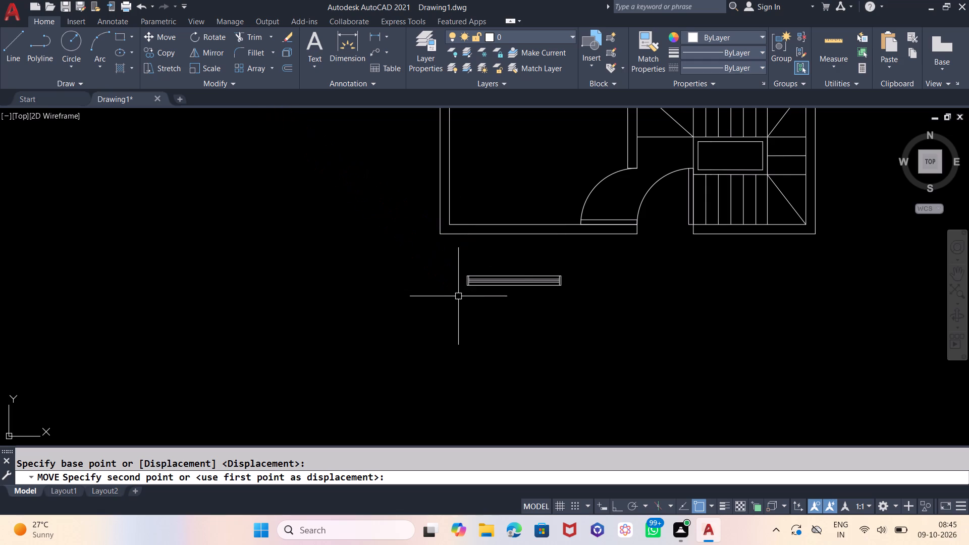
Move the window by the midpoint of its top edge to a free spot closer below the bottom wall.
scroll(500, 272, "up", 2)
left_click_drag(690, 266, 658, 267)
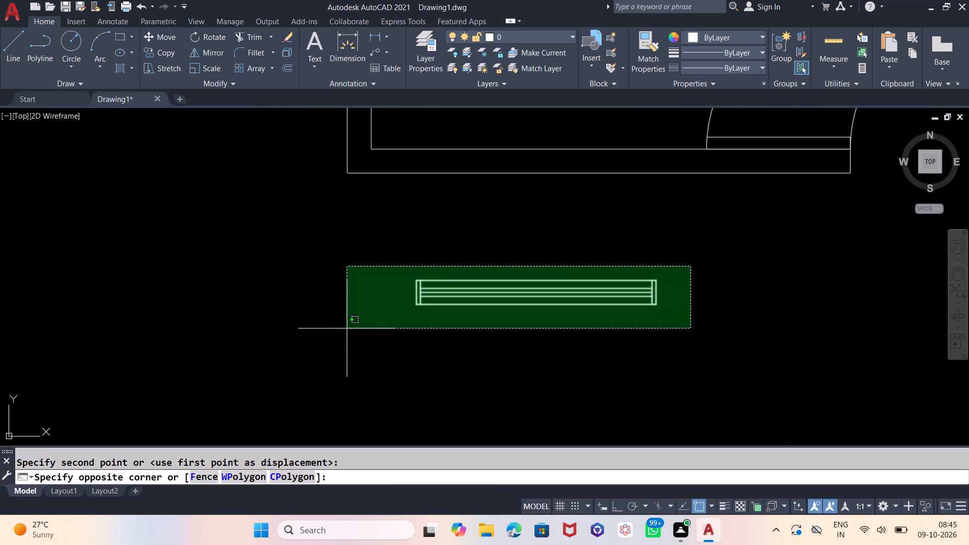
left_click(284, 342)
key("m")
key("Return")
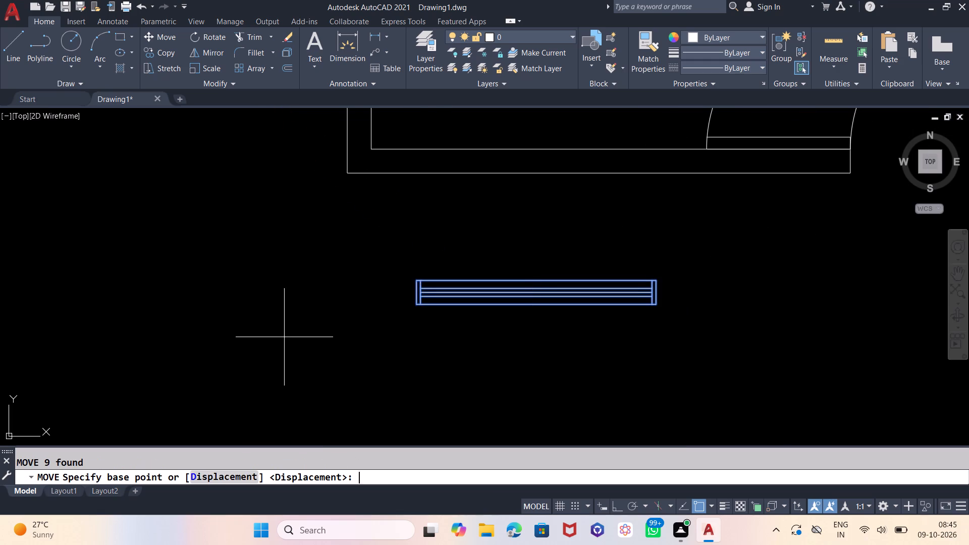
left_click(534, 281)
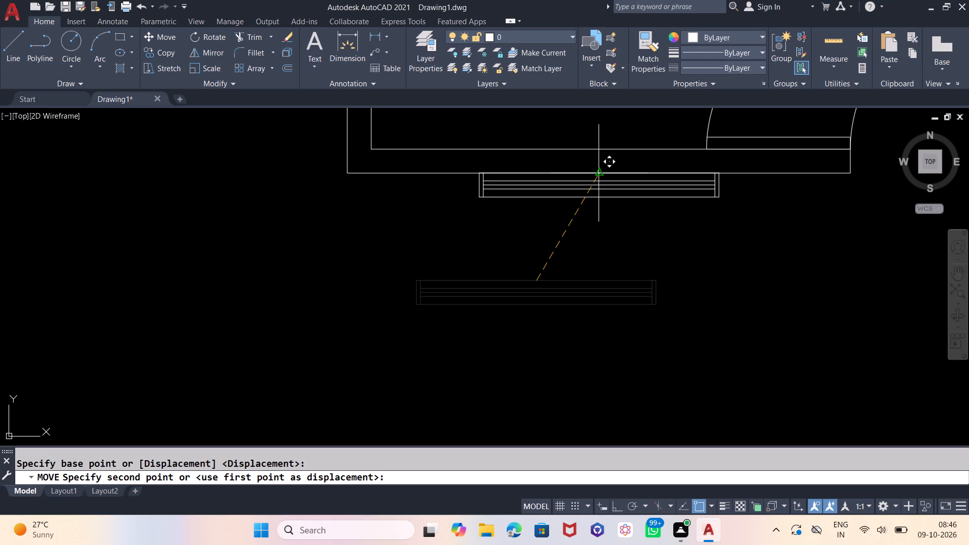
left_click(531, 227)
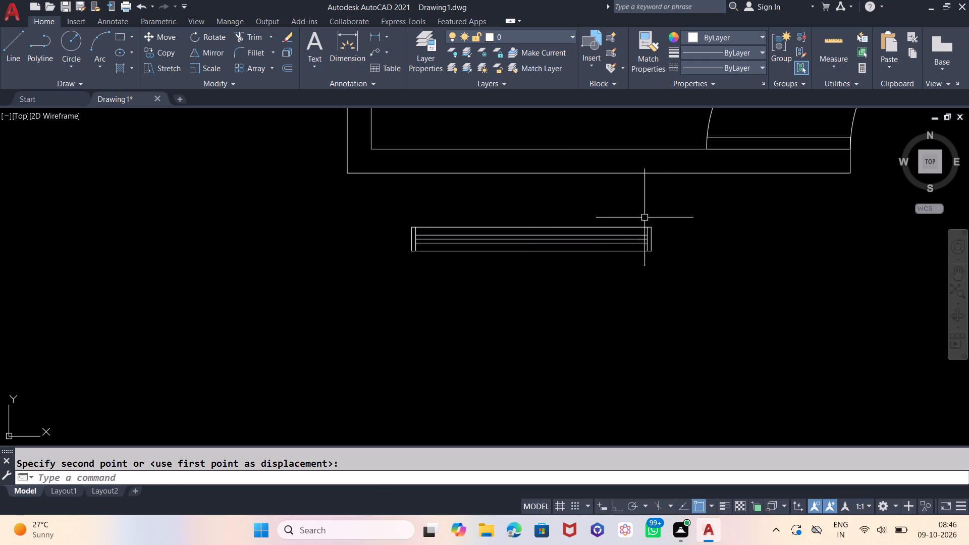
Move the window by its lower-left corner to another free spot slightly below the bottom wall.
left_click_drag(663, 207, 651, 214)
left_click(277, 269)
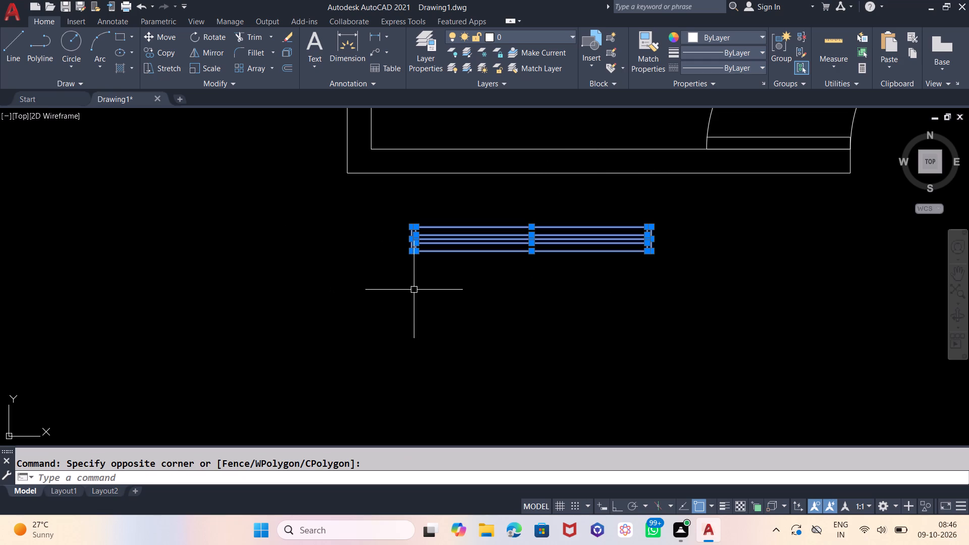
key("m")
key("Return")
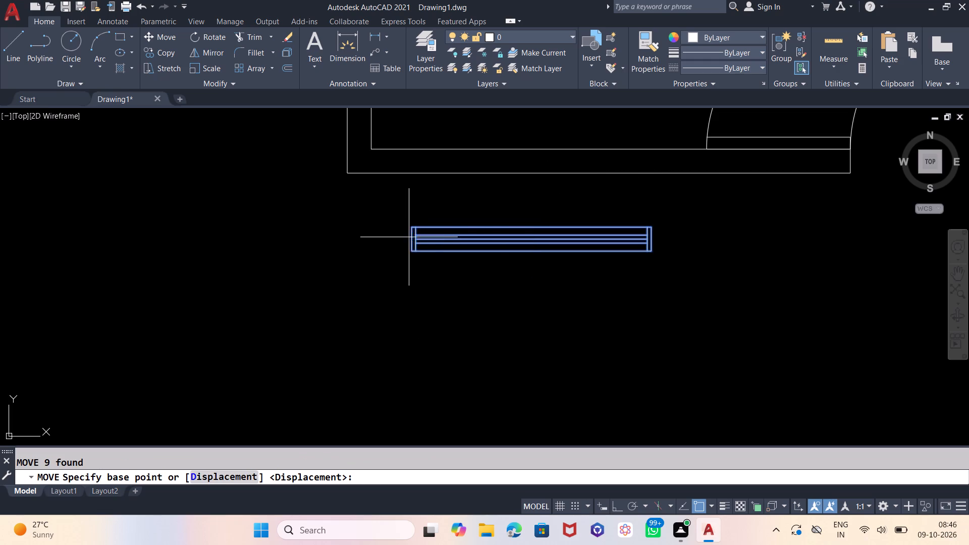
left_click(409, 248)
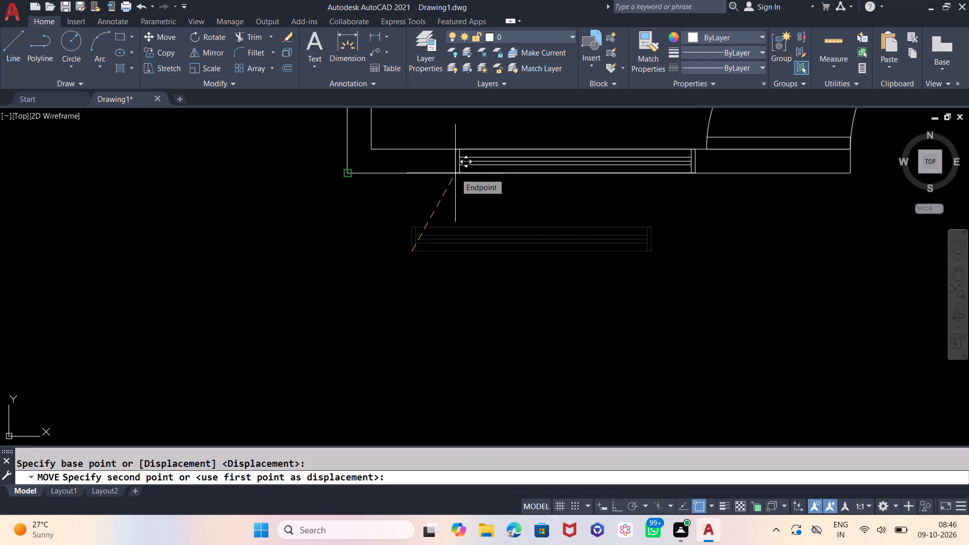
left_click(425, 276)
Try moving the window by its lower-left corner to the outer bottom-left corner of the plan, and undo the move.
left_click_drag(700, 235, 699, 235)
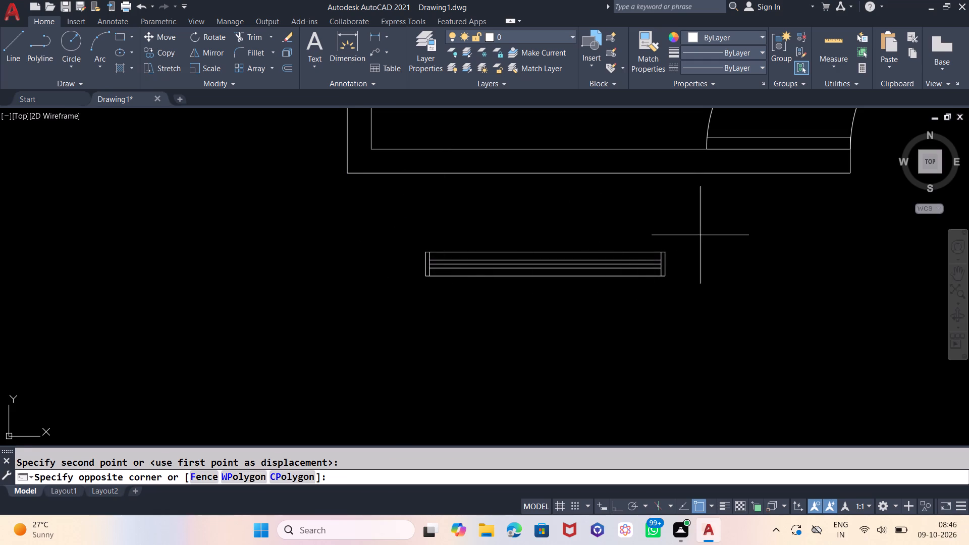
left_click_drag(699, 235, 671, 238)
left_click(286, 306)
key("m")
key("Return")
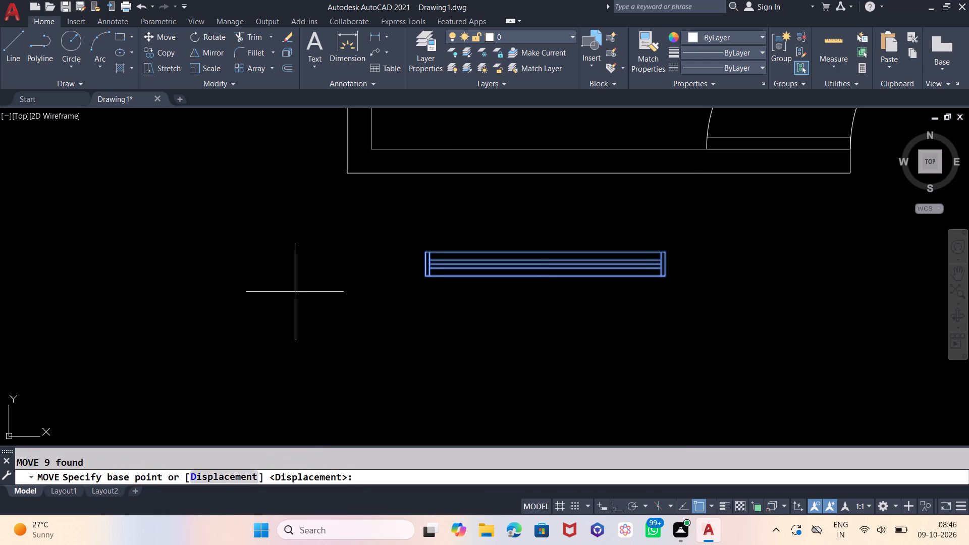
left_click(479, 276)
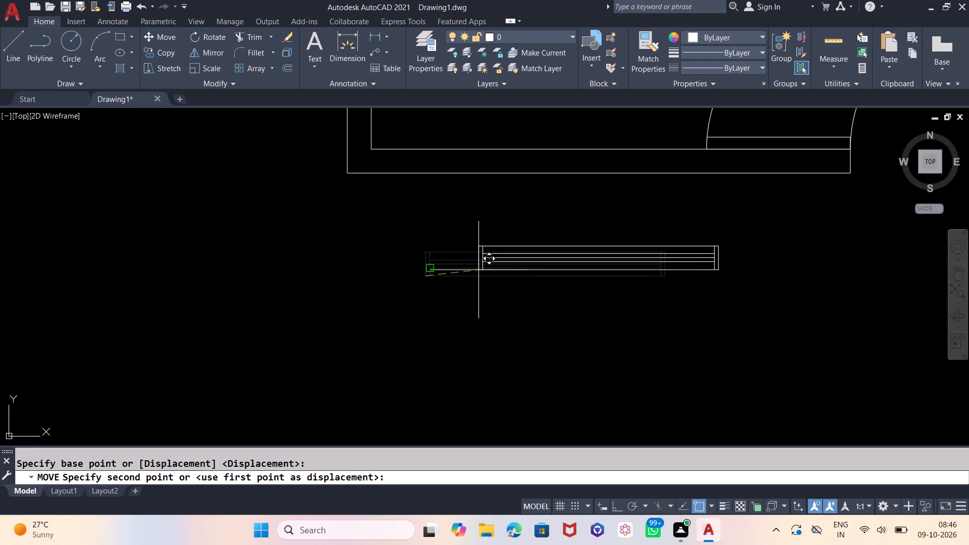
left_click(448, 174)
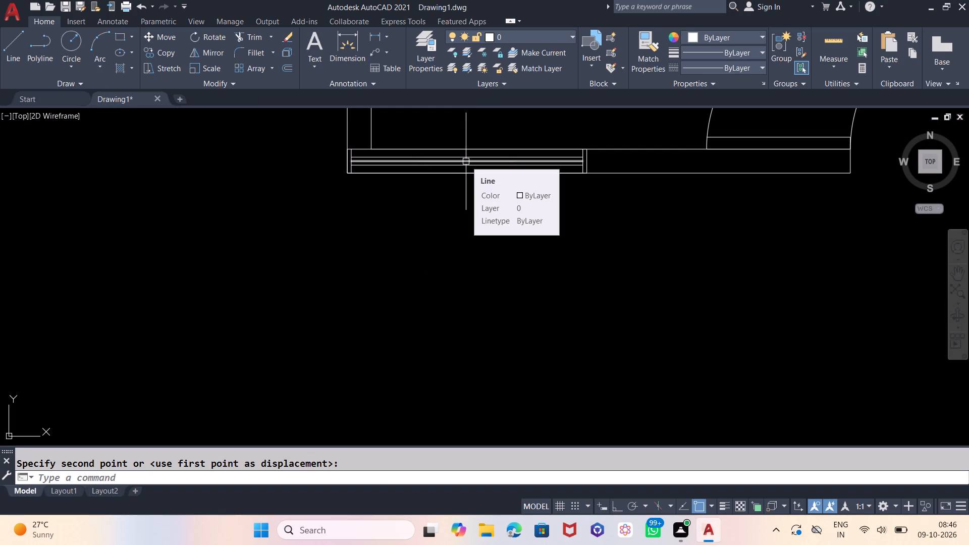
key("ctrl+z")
Move the window freehand into the bottom wall, between the plan's left corner and the entrance door.
left_click_drag(673, 225, 660, 230)
left_click(367, 306)
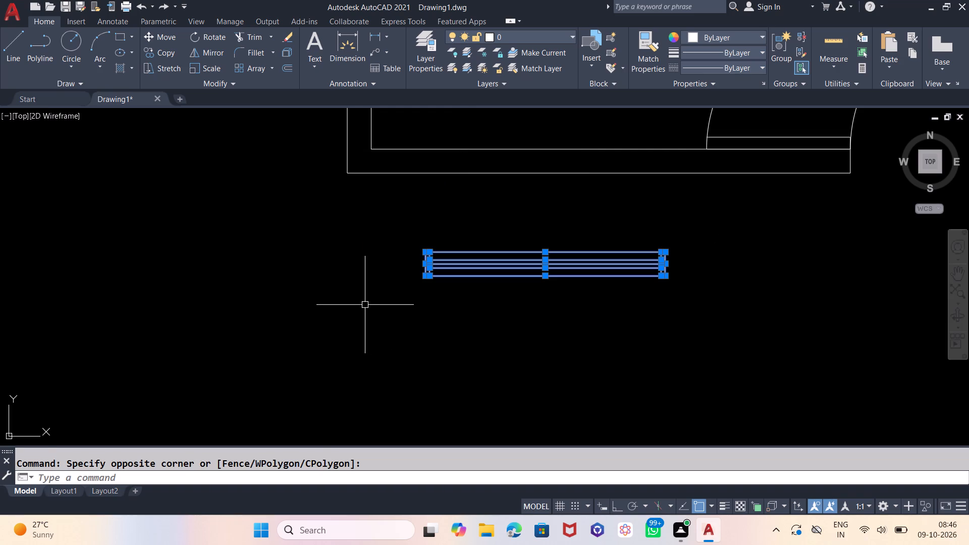
key("m")
key("Return")
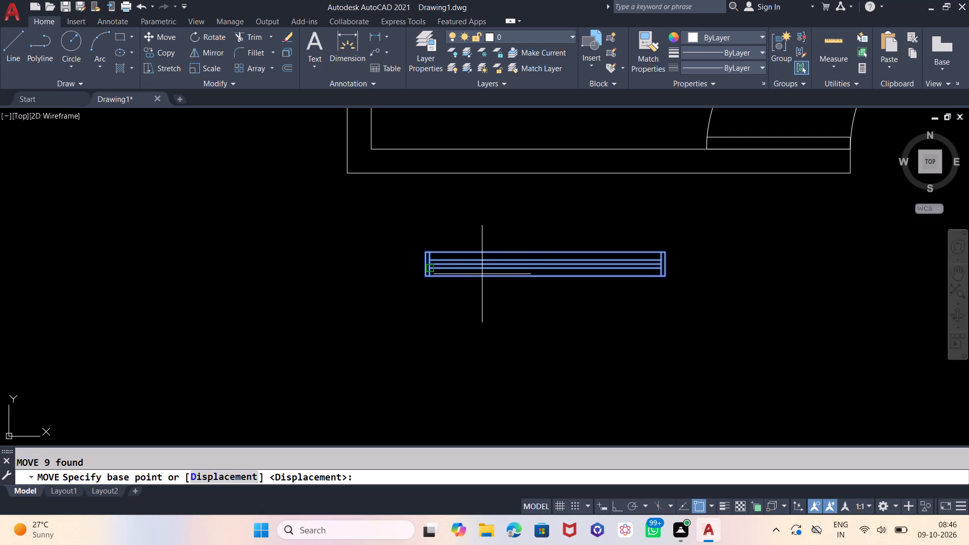
left_click(516, 318)
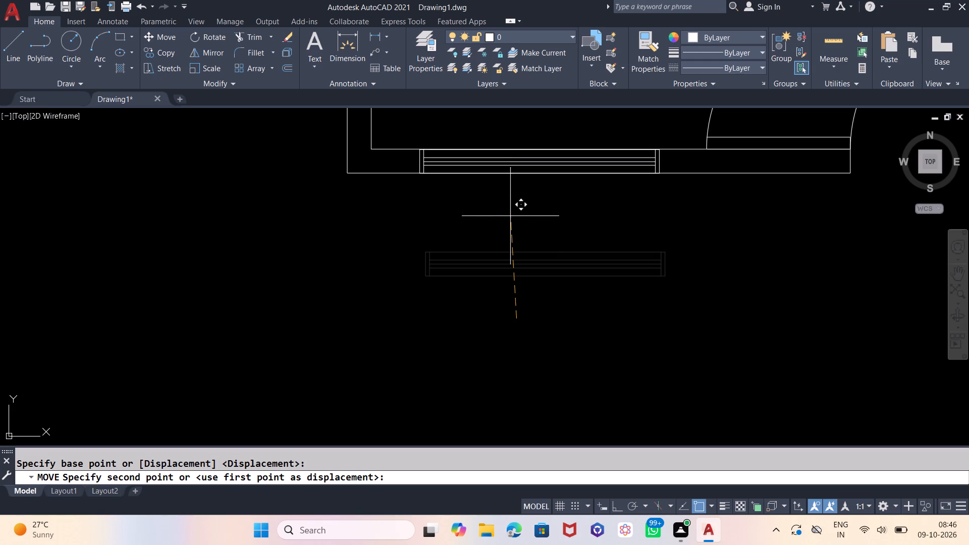
left_click(510, 216)
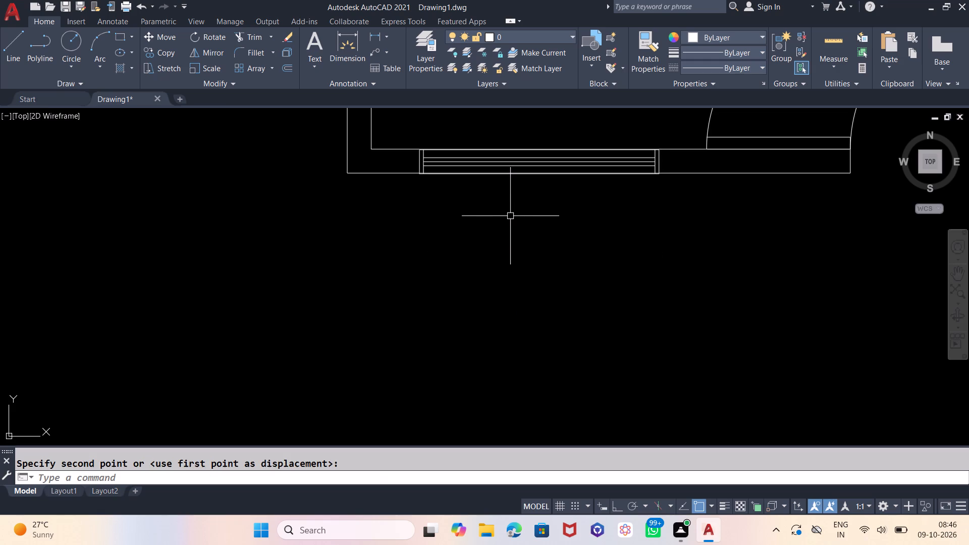
scroll(483, 170, "up", 2)
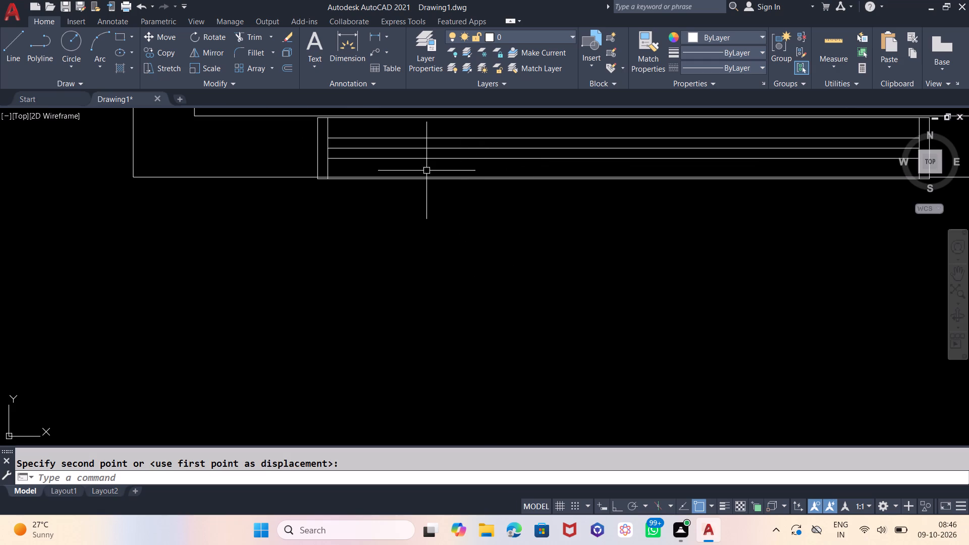
scroll(356, 156, "up", 1)
scroll(449, 352, "down", 1)
scroll(361, 181, "up", 2)
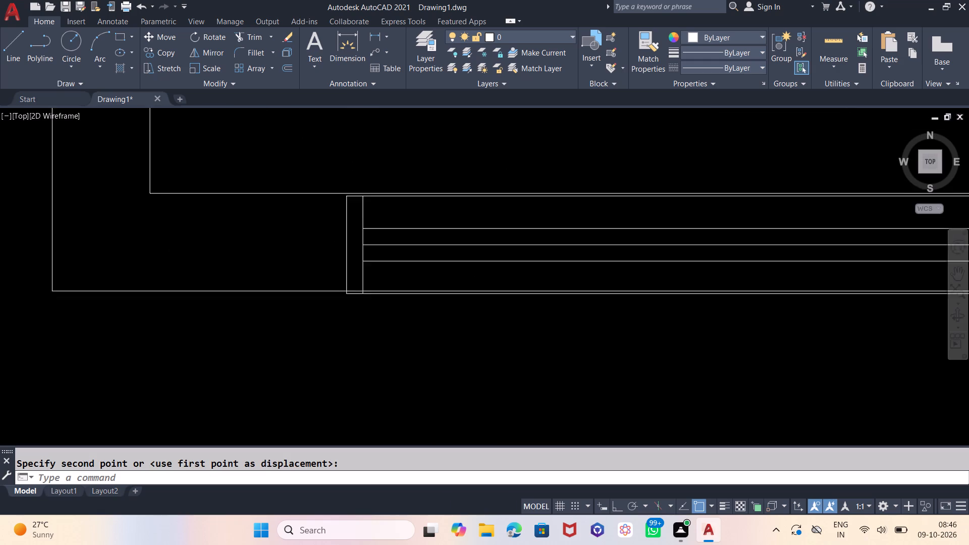
Select all lines of the window, leaving out the wall line, and move it freehand very slightly upward toward the bottom wall's edges.
left_click(381, 223)
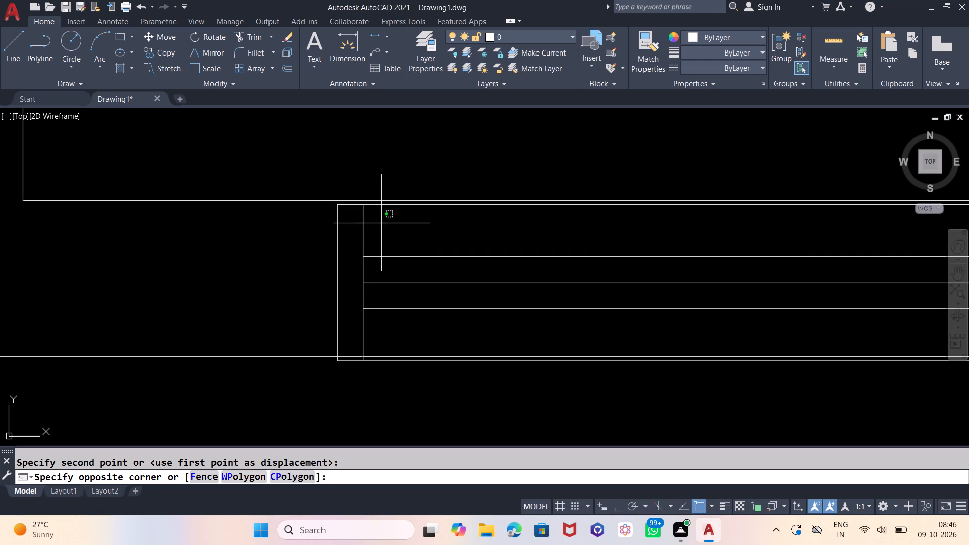
left_click(309, 261)
left_click(458, 229)
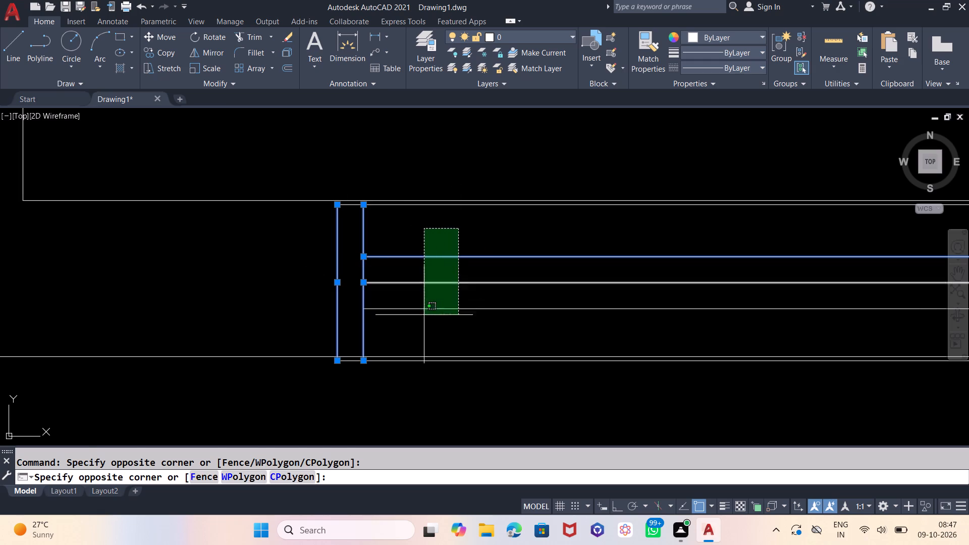
left_click(421, 320)
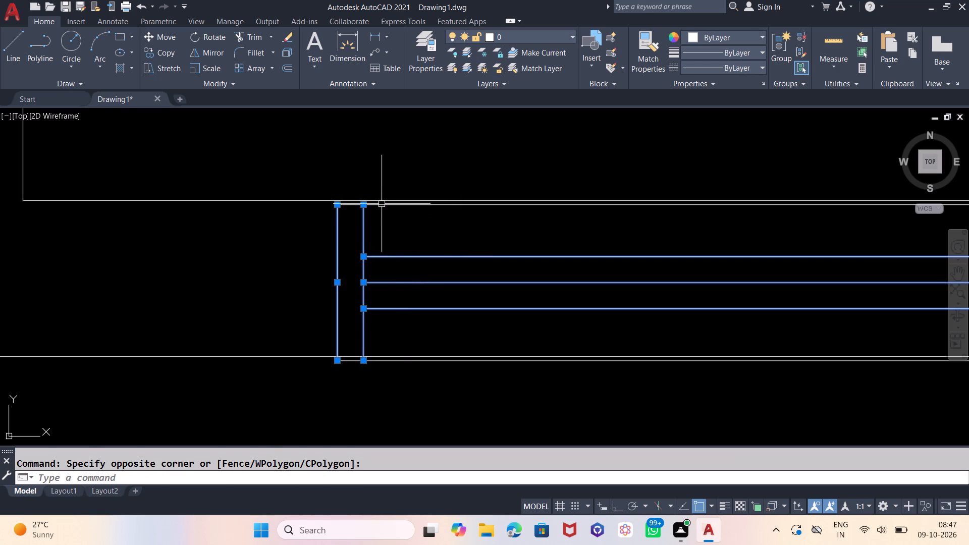
left_click(382, 204)
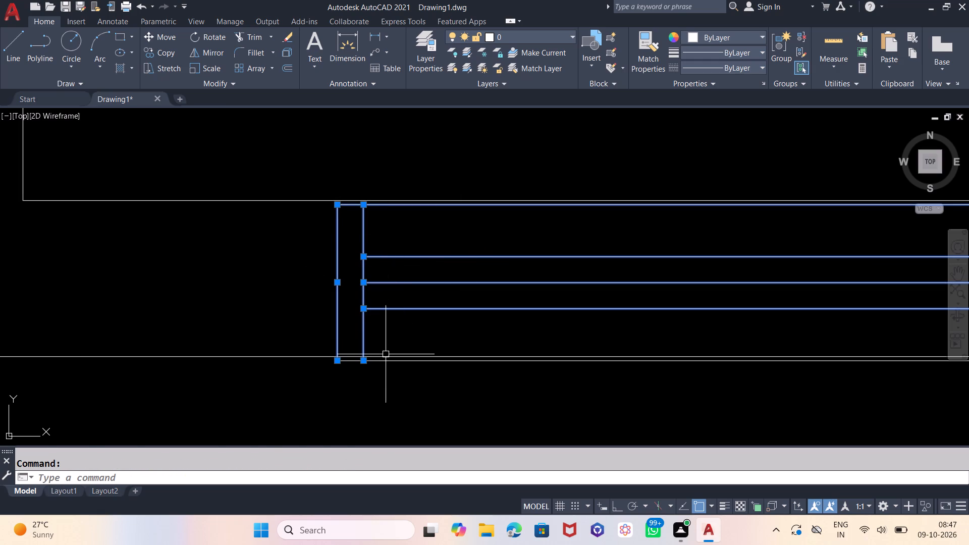
left_click(386, 354)
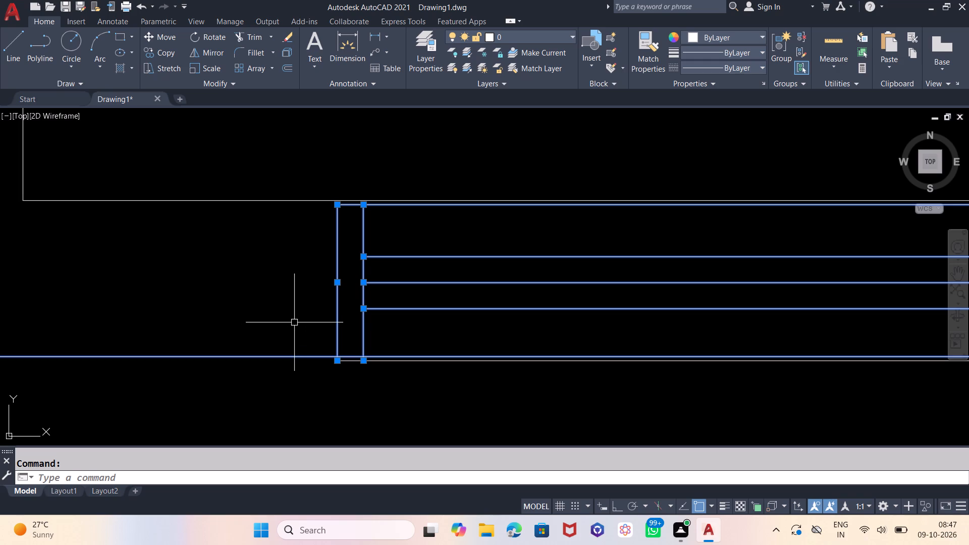
scroll(459, 392, "down", 2)
scroll(445, 392, "up", 1)
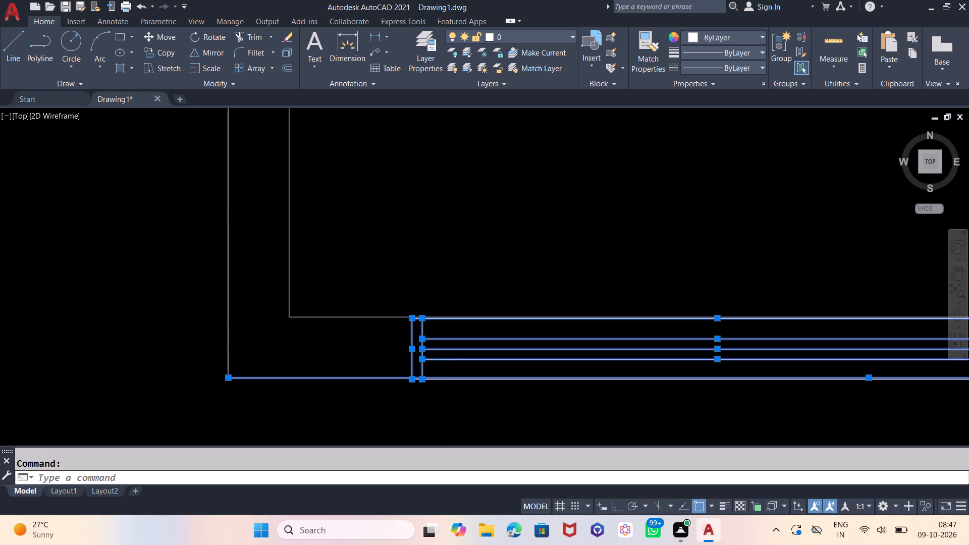
scroll(445, 392, "up", 2)
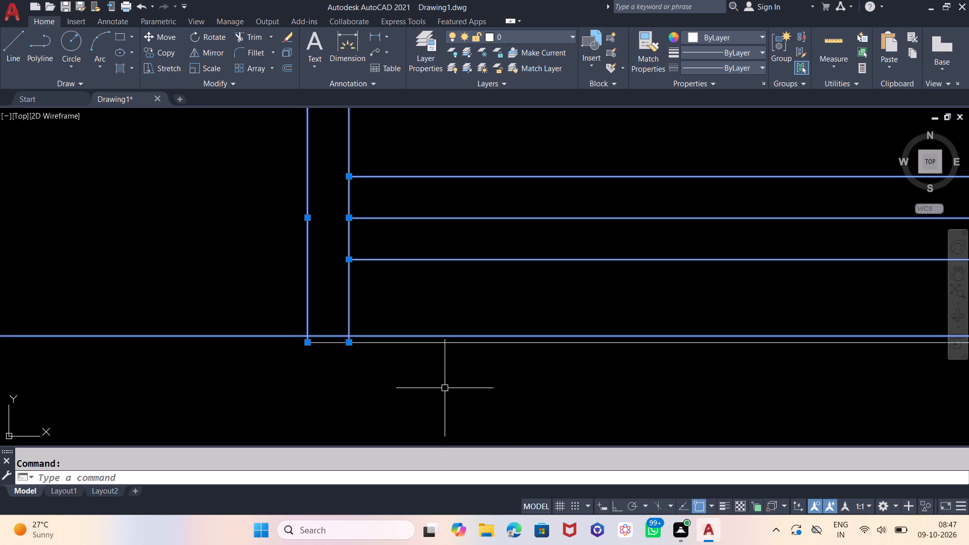
left_click(372, 334, "shift")
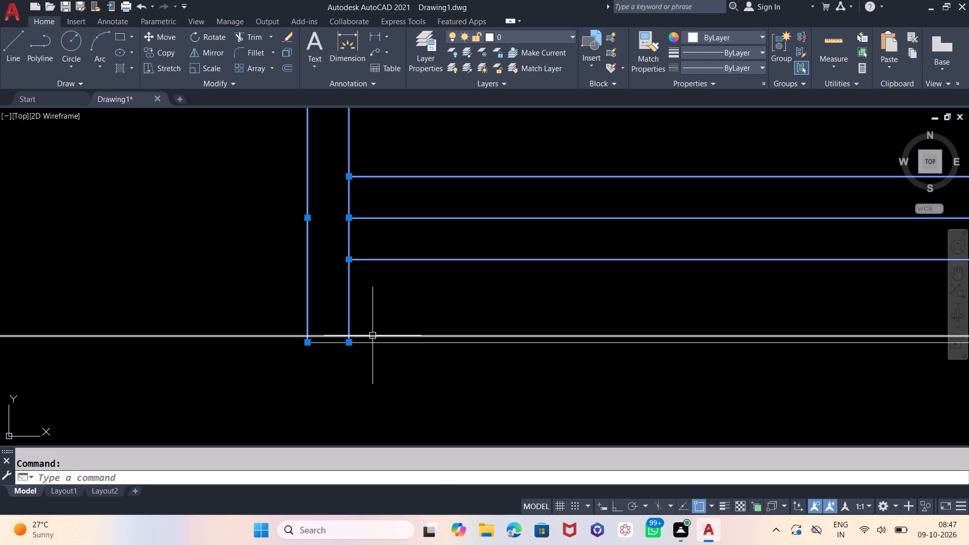
left_click(374, 343)
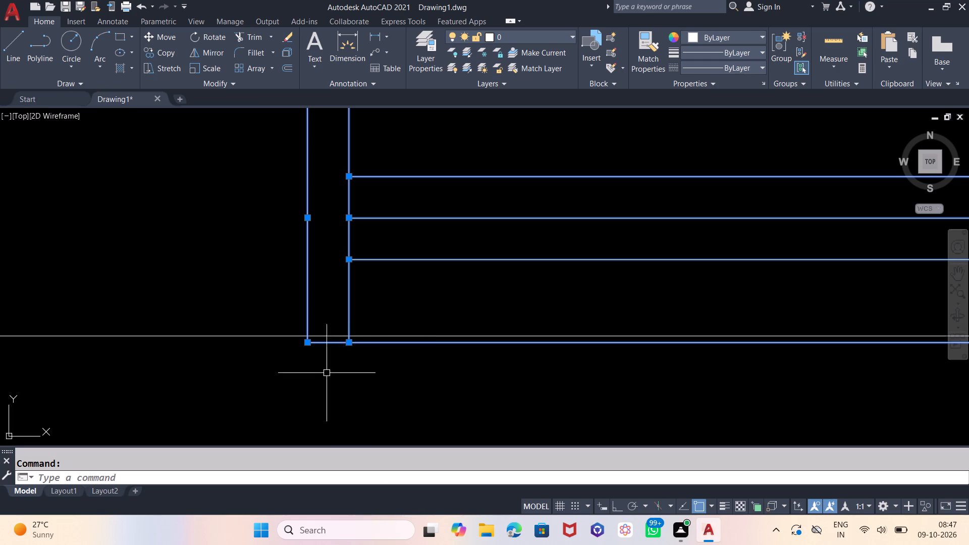
scroll(322, 368, "down", 2)
scroll(482, 370, "down", 1)
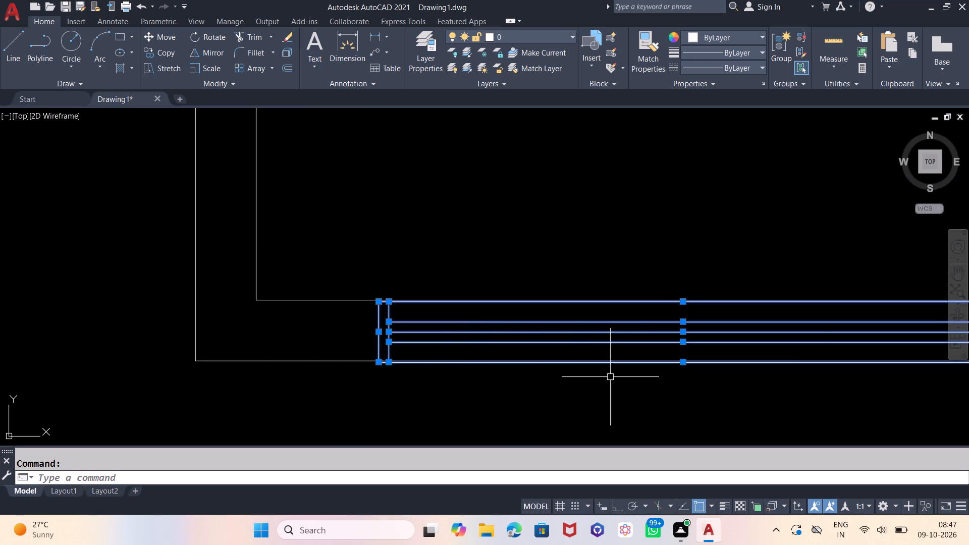
scroll(561, 379, "down", 1)
scroll(857, 332, "up", 4)
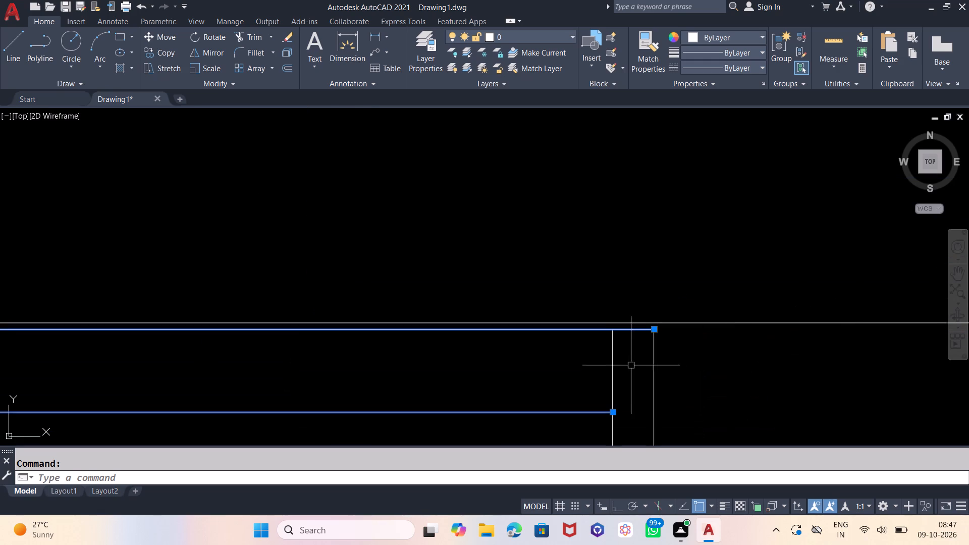
left_click(664, 354)
left_click(578, 364)
scroll(726, 242, "down", 2)
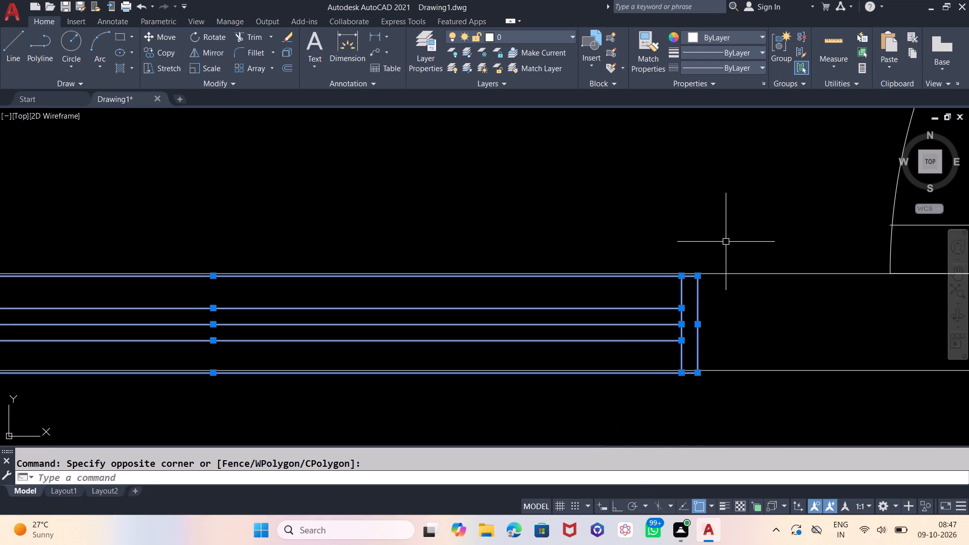
left_click(689, 384)
key("m")
key("Return")
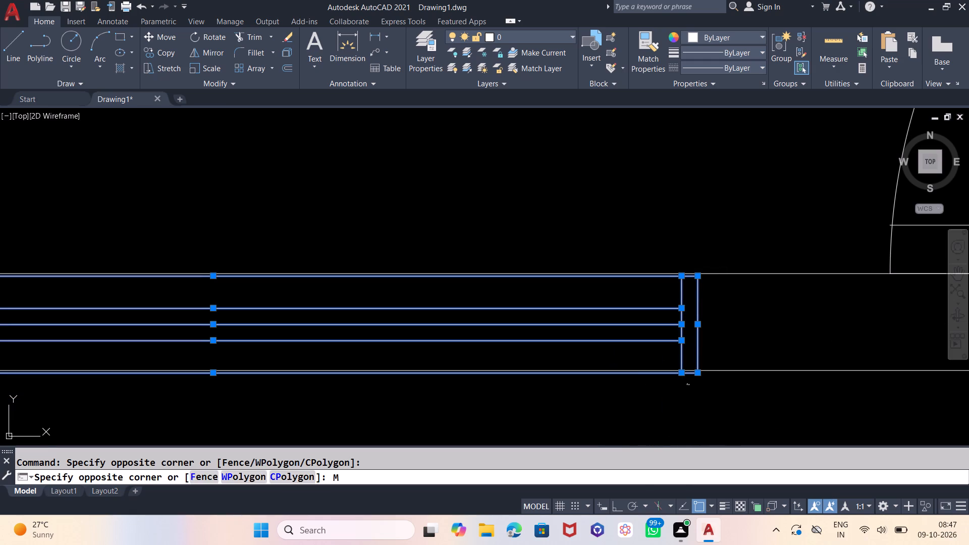
left_click(629, 407)
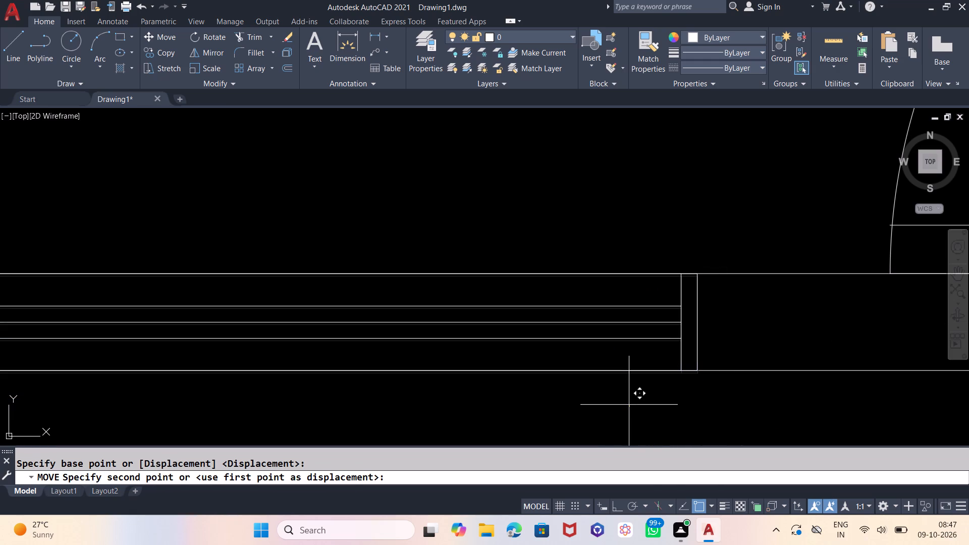
left_click(629, 405)
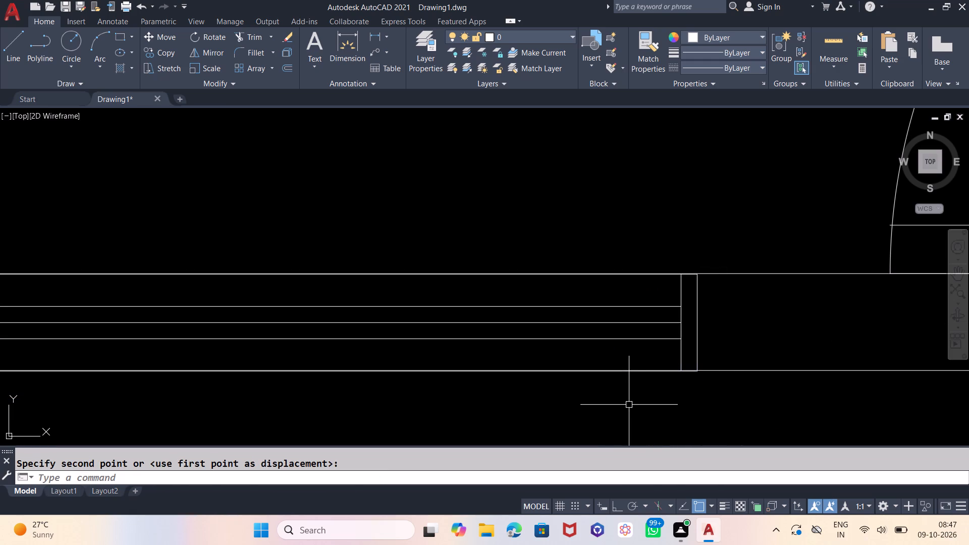
Reselect the complete window and nudge it freehand a tiny bit further up to fit between the bottom wall's two lines.
middle_click_drag(662, 385, 845, 399)
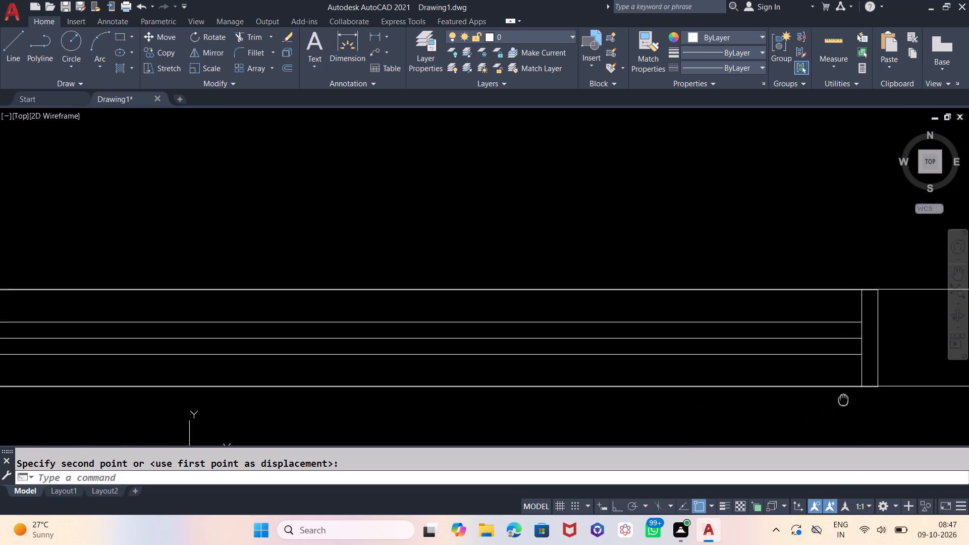
middle_click_drag(845, 399, 845, 399)
scroll(847, 397, "down", 3)
scroll(635, 399, "up", 5)
scroll(466, 353, "up", 3)
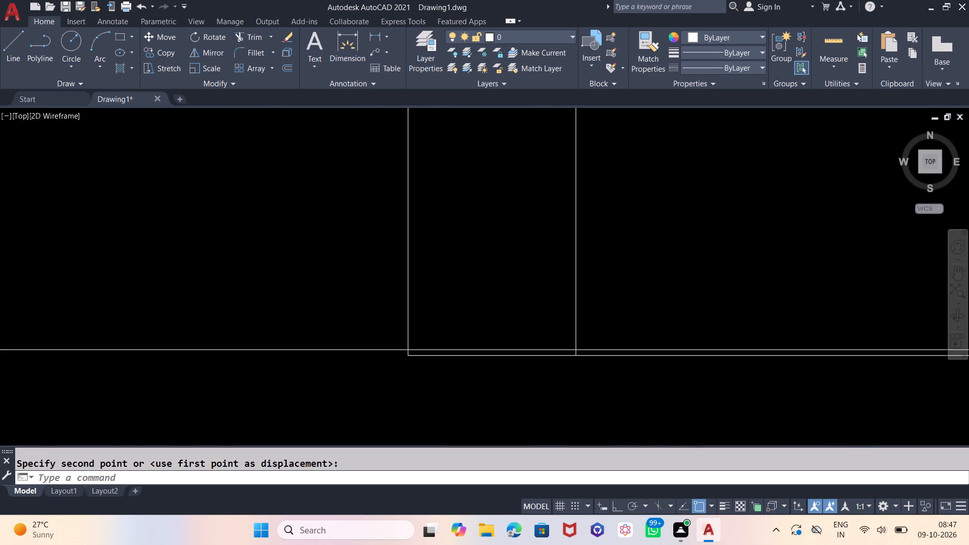
scroll(466, 353, "up", 2)
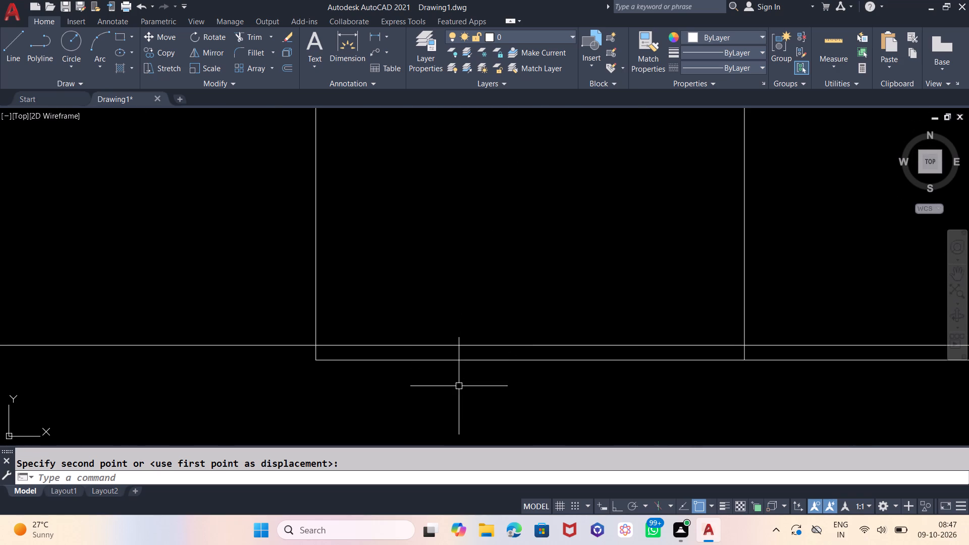
scroll(459, 386, "down", 2)
left_click_drag(647, 251, 636, 254)
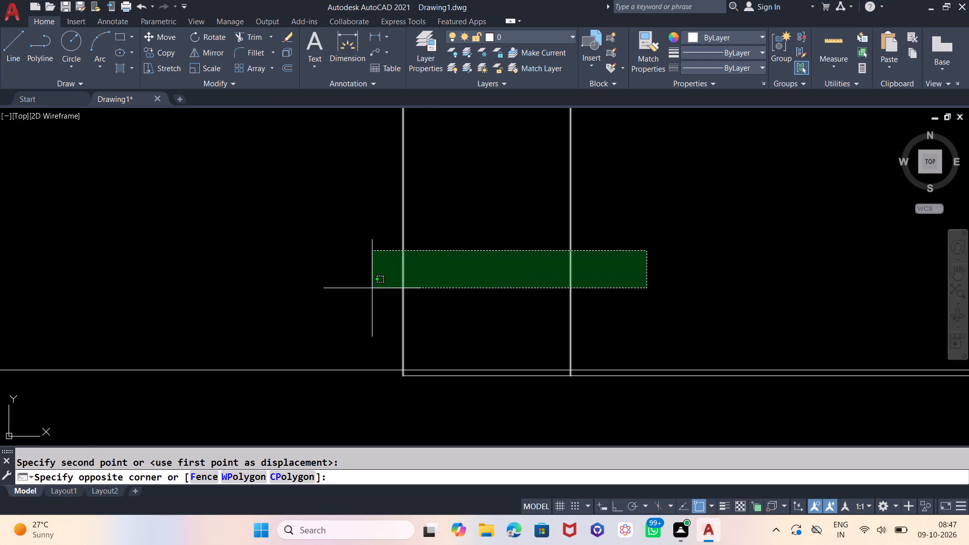
left_click(372, 288)
left_click(414, 378)
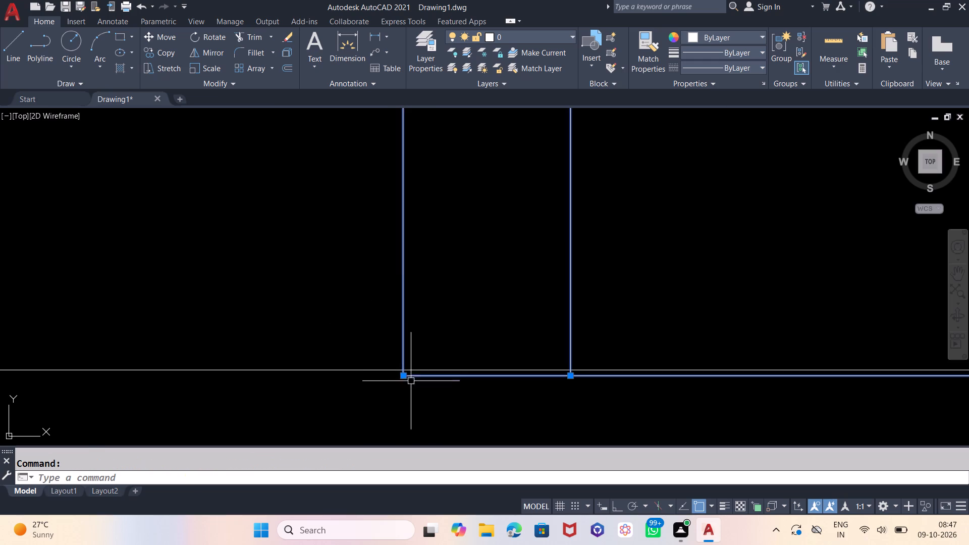
scroll(391, 409, "down", 2)
left_click(595, 115)
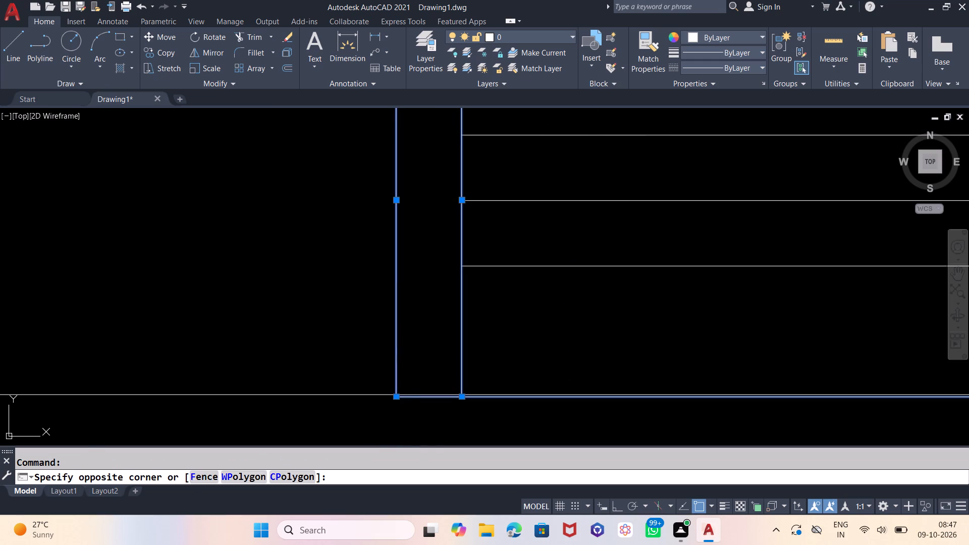
left_click(525, 297)
scroll(449, 419, "down", 2)
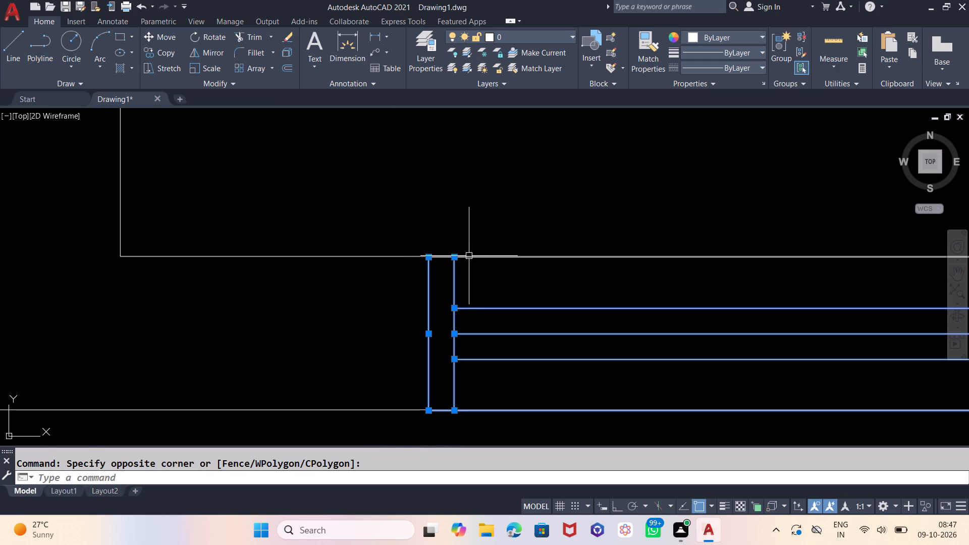
scroll(462, 256, "up", 5)
left_click(462, 261)
scroll(447, 195, "down", 3)
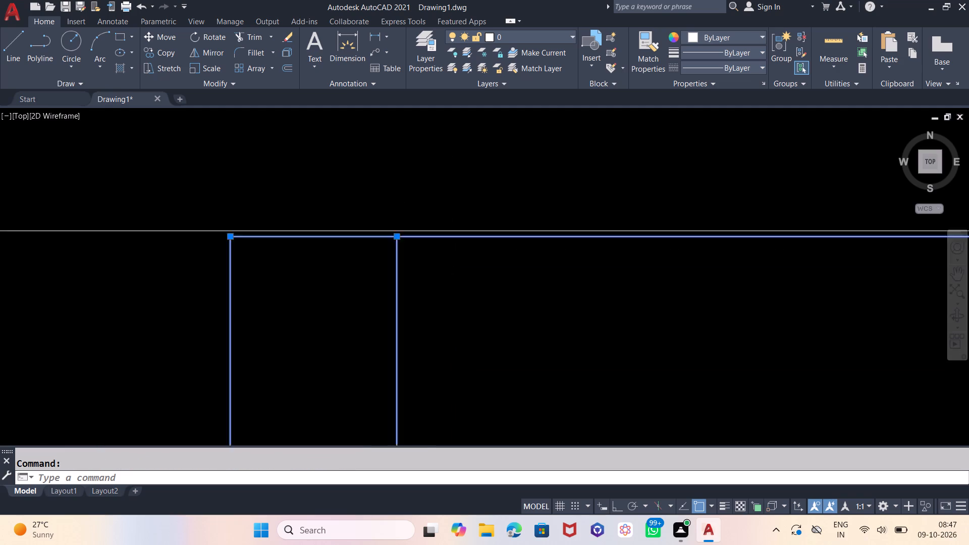
scroll(365, 175, "down", 3)
scroll(310, 185, "down", 1)
scroll(643, 253, "down", 2)
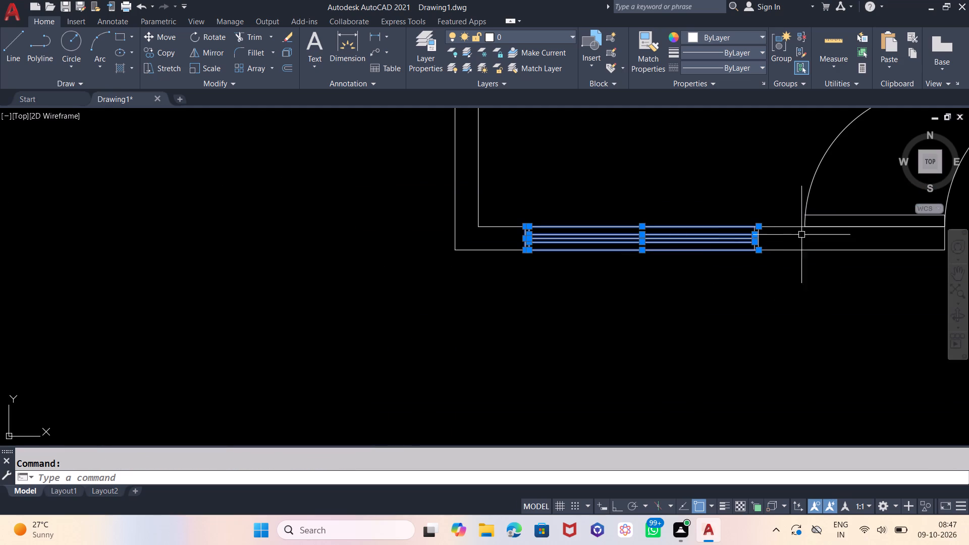
scroll(765, 230, "up", 5)
left_click_drag(752, 234, 745, 234)
left_click(595, 245)
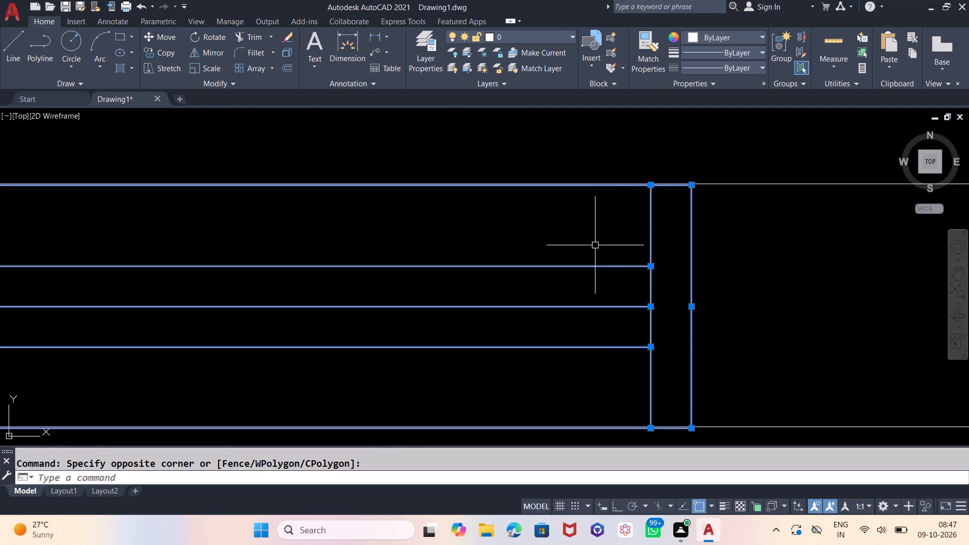
key("m")
key("Return")
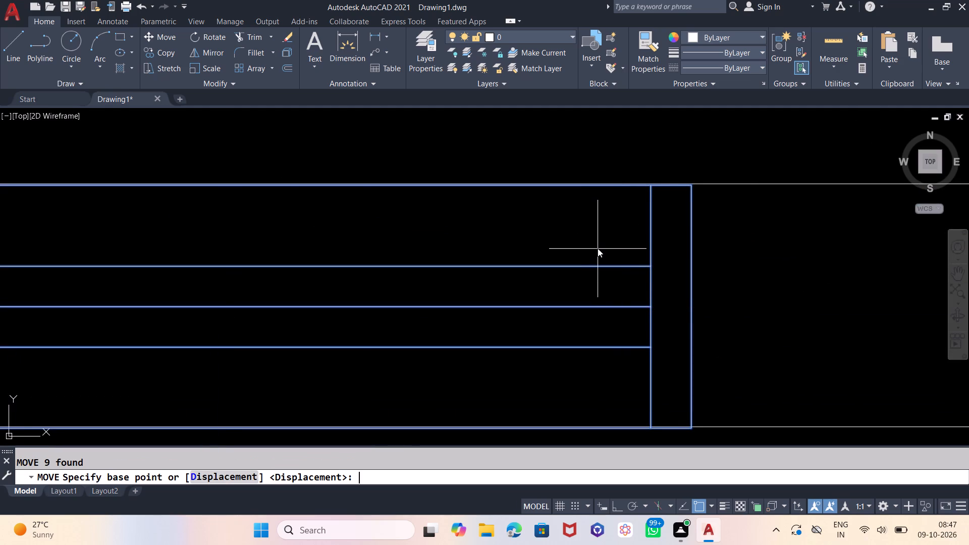
left_click(709, 292)
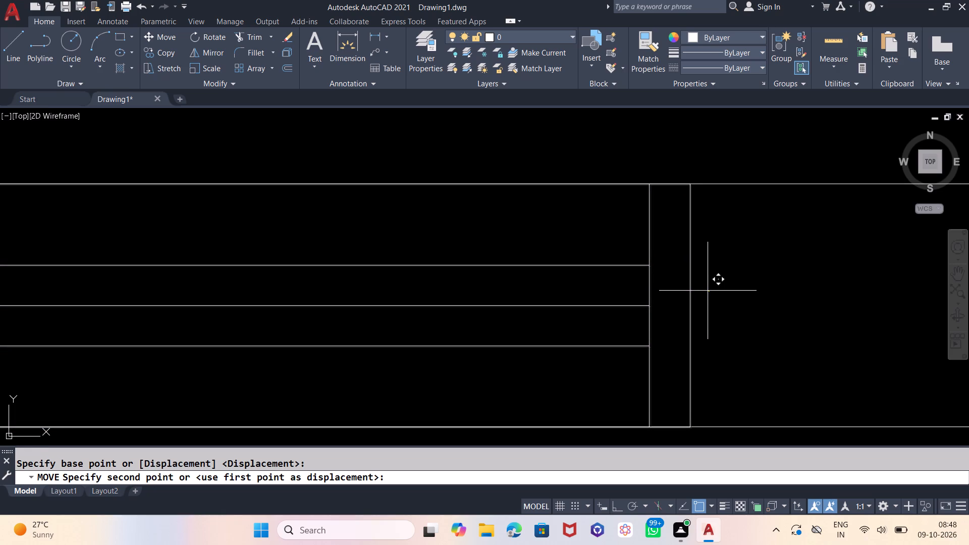
left_click(708, 291)
Examine how the window's upper edge lines up with the inner line of the bottom wall.
scroll(683, 207, "up", 2)
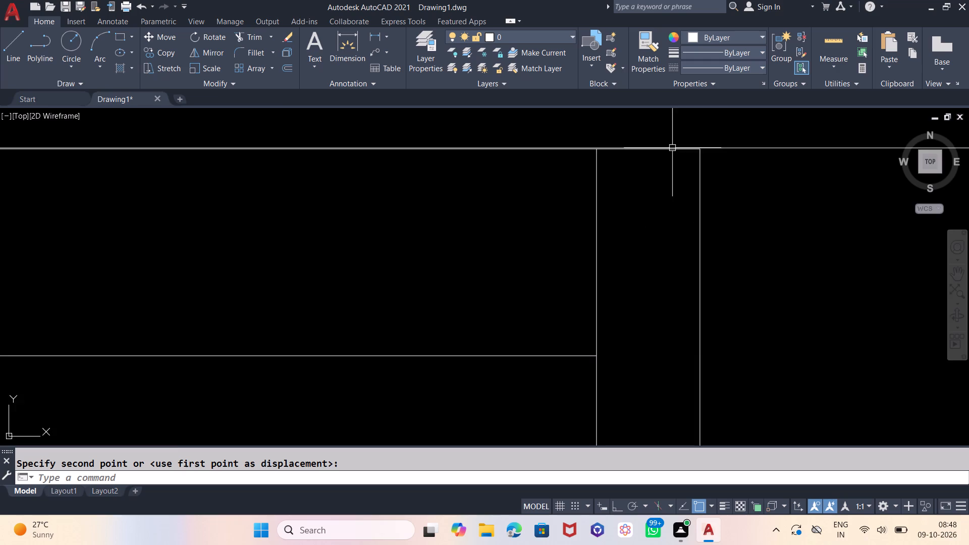
scroll(672, 148, "up", 4)
middle_click_drag(695, 207, 715, 247)
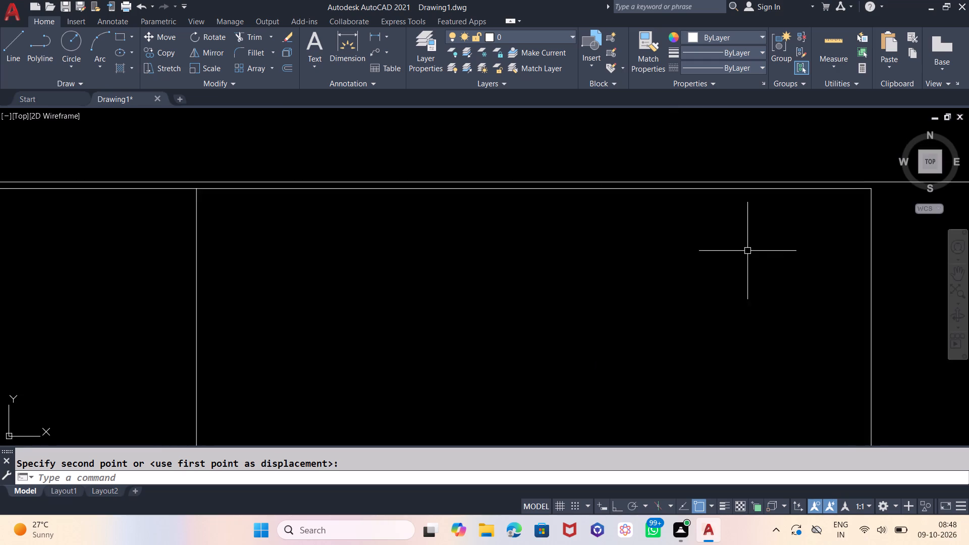
scroll(785, 254, "down", 12)
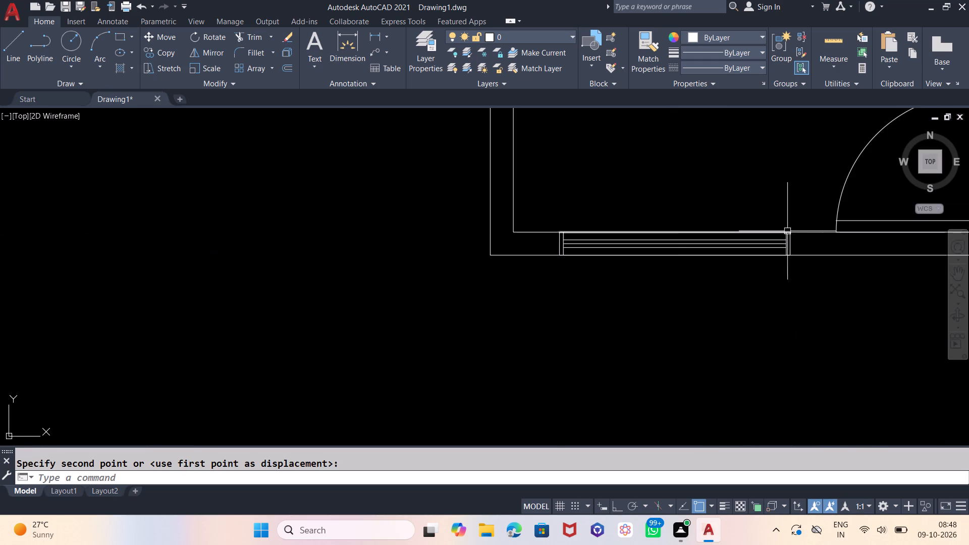
scroll(627, 263, "down", 1)
scroll(628, 264, "up", 1)
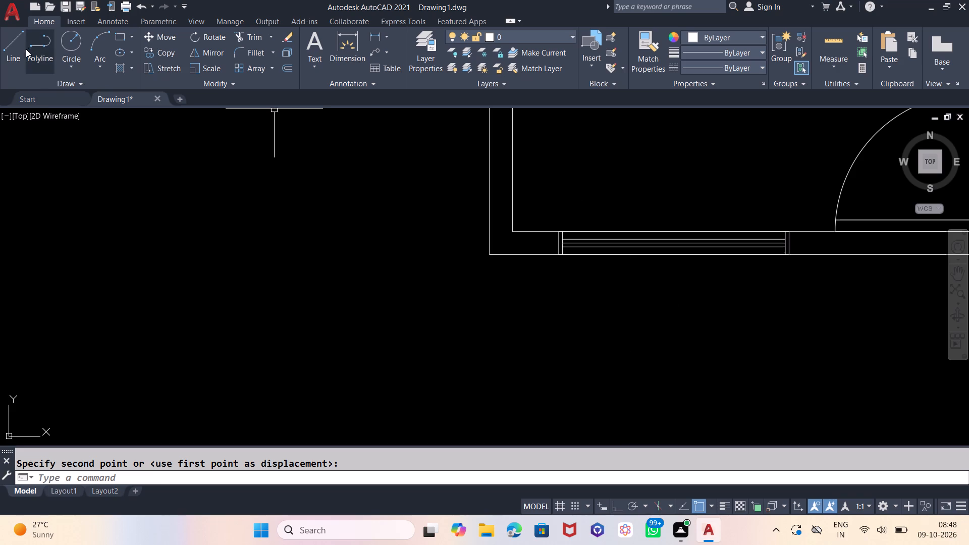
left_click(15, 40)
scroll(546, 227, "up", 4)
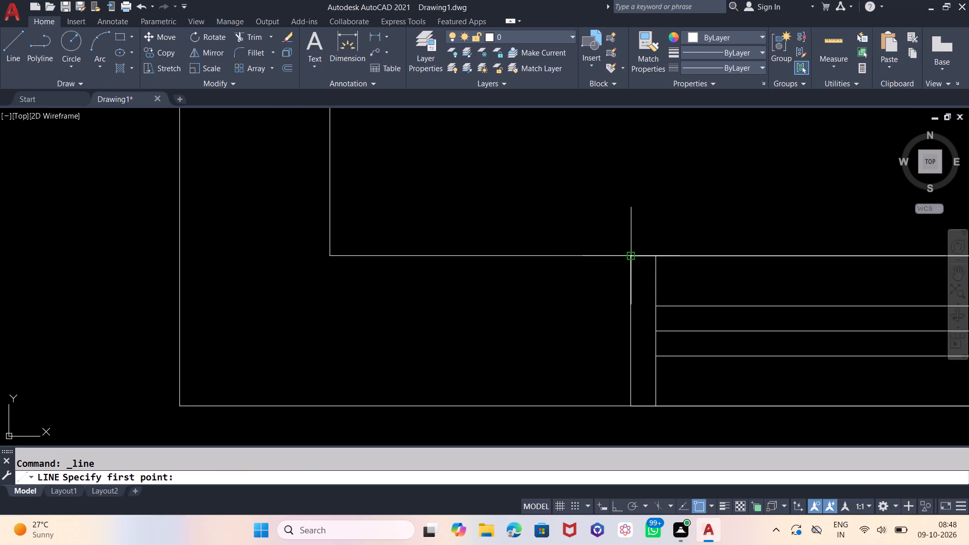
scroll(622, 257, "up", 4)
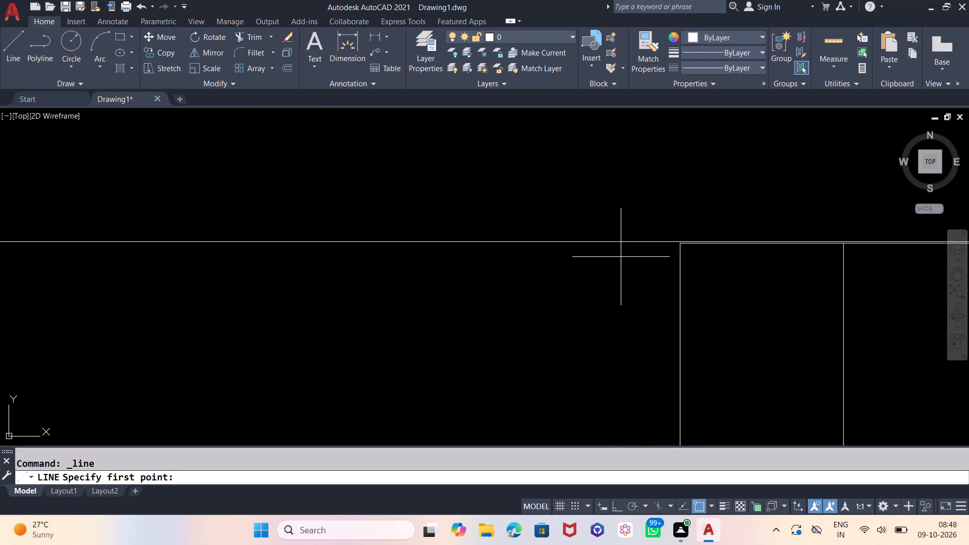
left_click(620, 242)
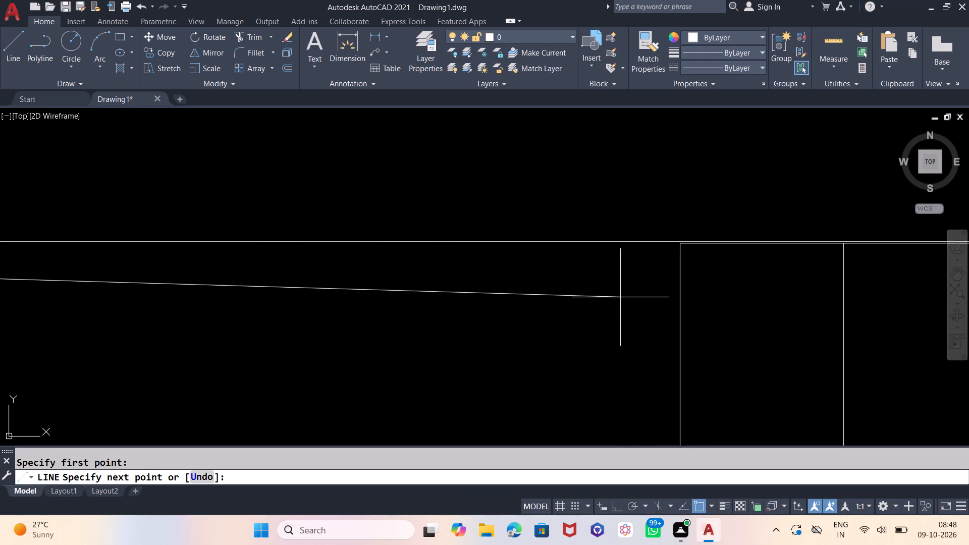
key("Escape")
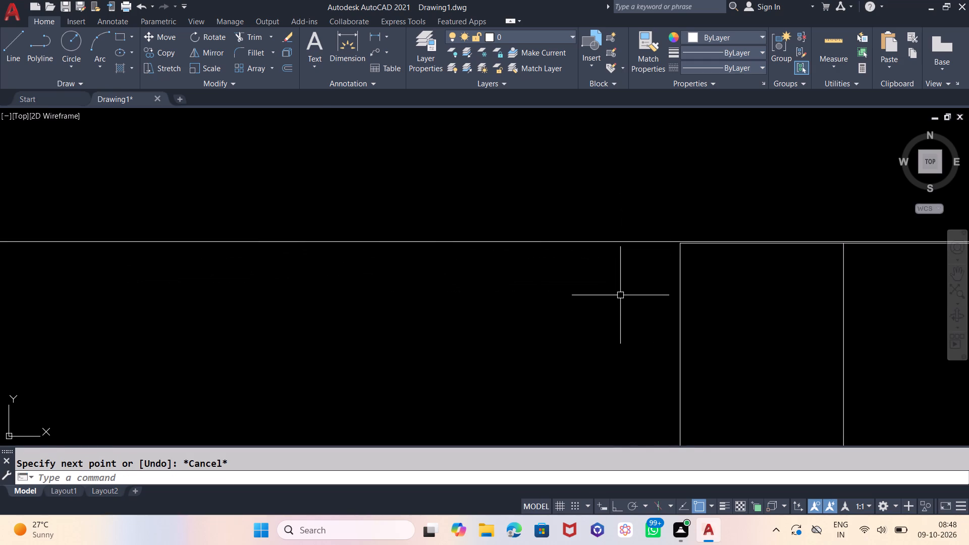
Draw a vertical helper line with Ortho on, crossing both lines of the bottom wall just left of the window.
key("l")
key("Return")
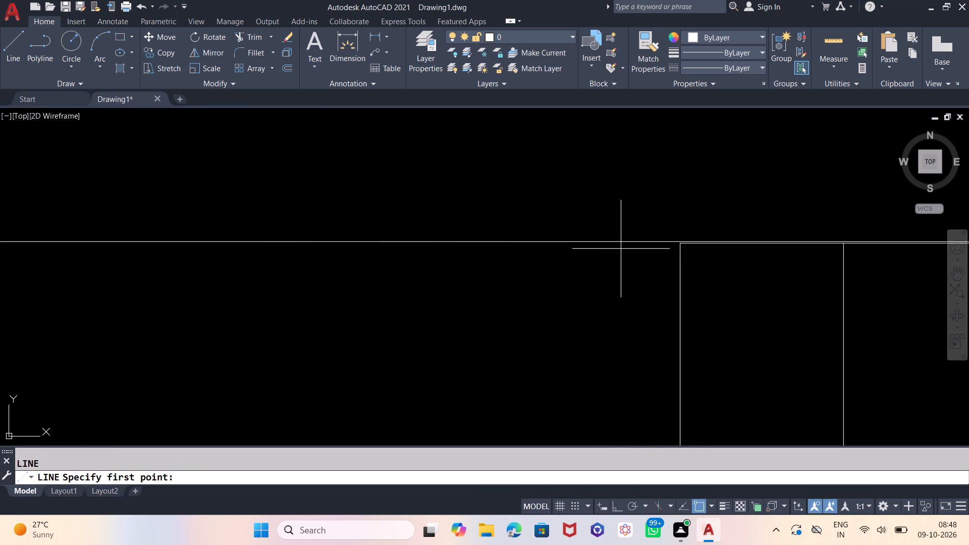
scroll(623, 241, "down", 5)
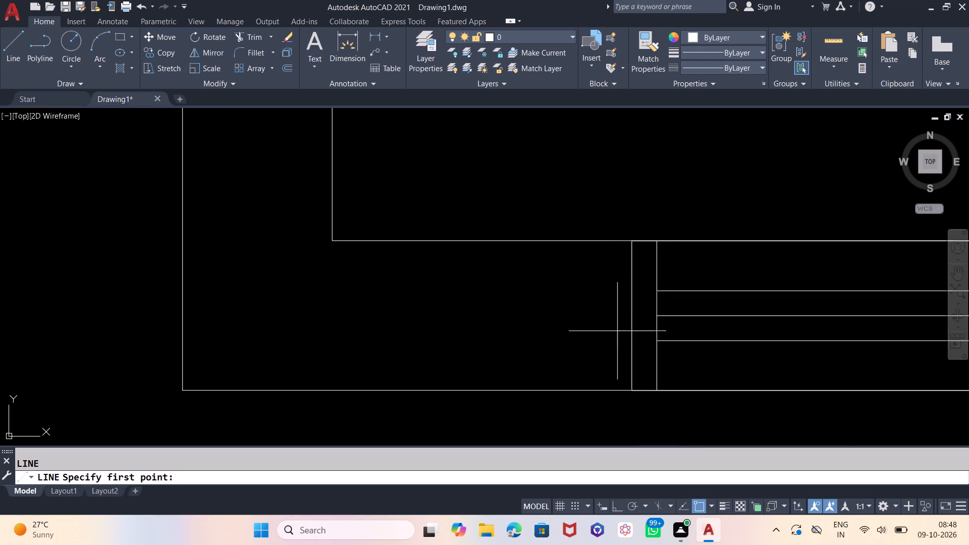
scroll(613, 379, "down", 2)
scroll(610, 378, "up", 2)
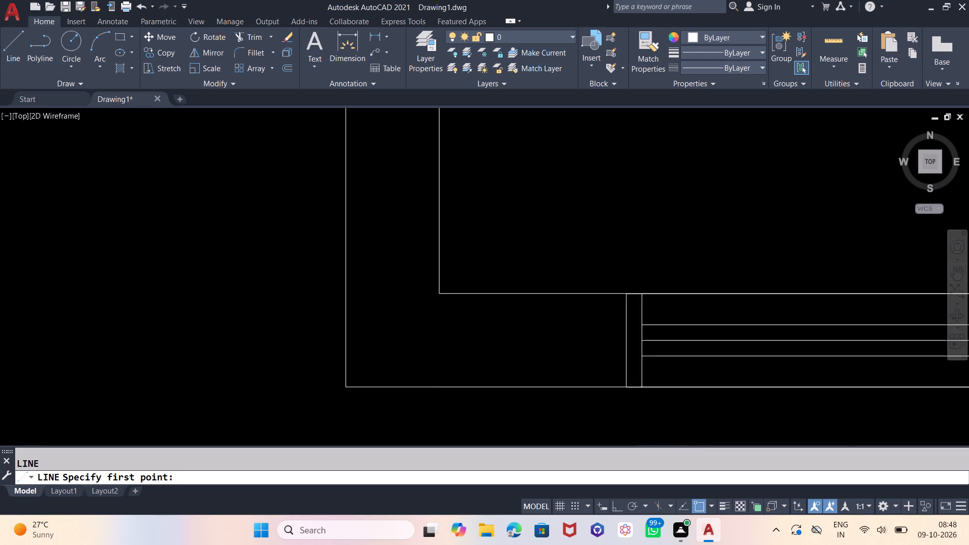
scroll(653, 363, "down", 3)
scroll(631, 385, "up", 3)
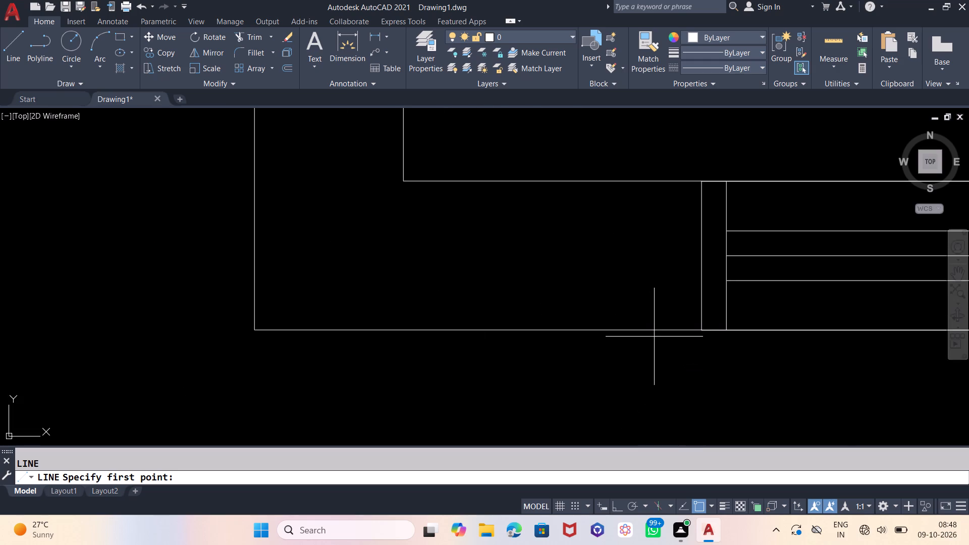
left_click(689, 341)
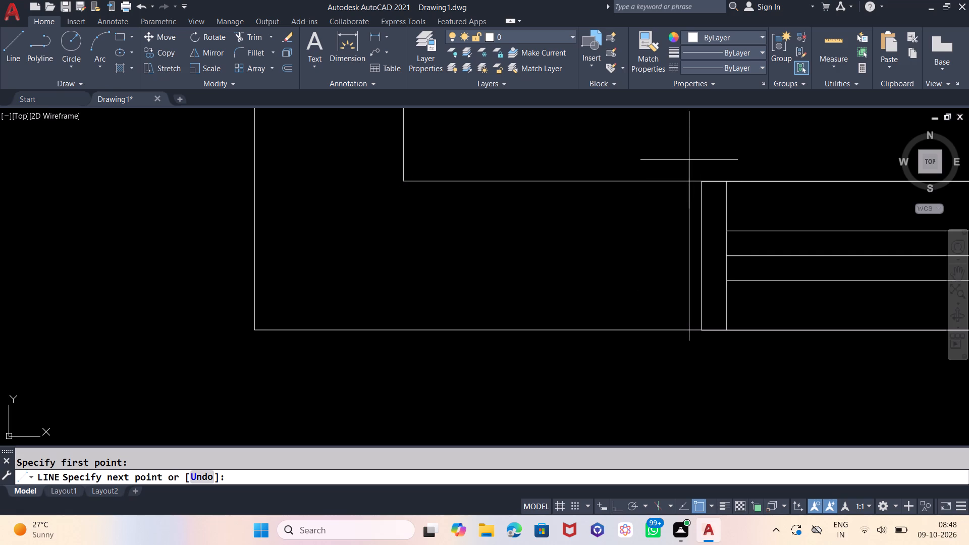
key("F8")
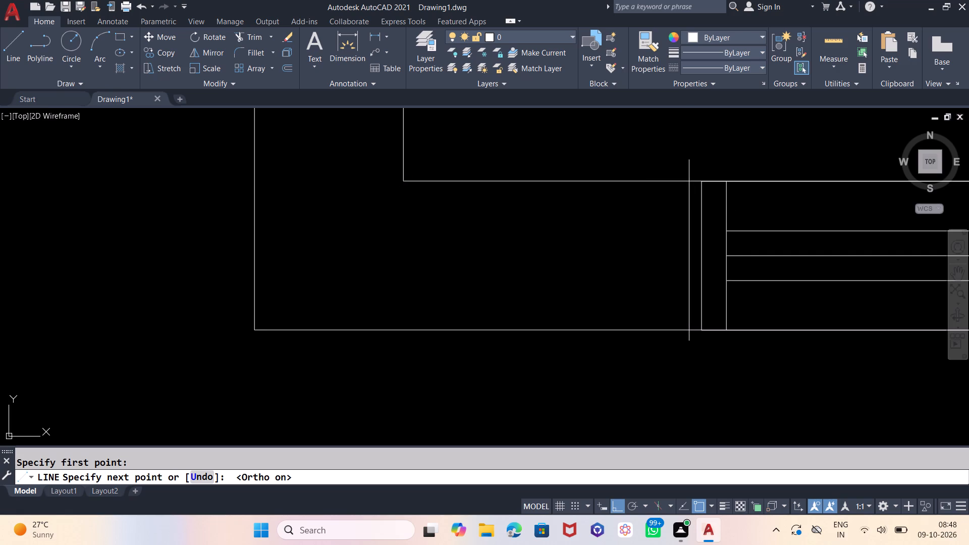
left_click(689, 158)
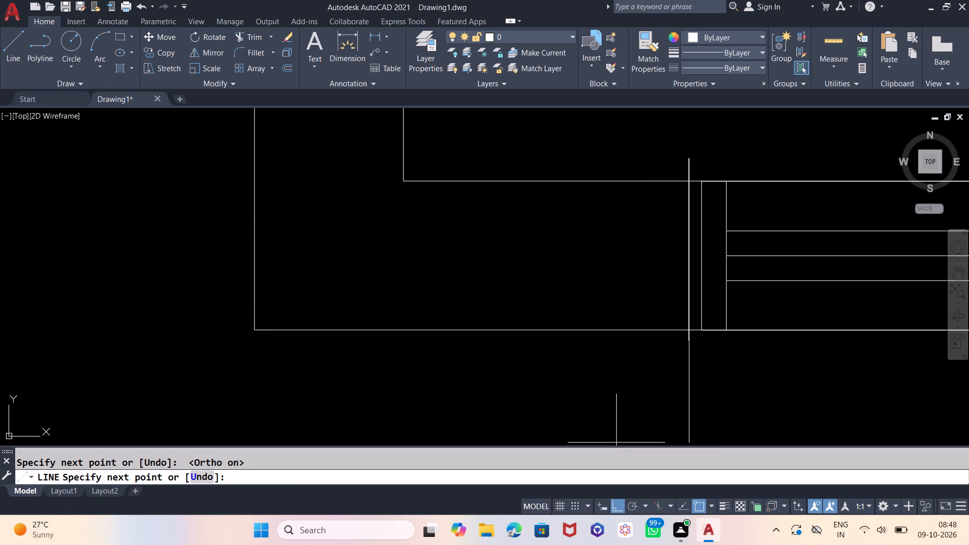
key("Escape")
Select all lines of the window and move it by its upper-left corner to where the helper line crosses the bottom wall's inner line.
scroll(428, 481, "down", 2)
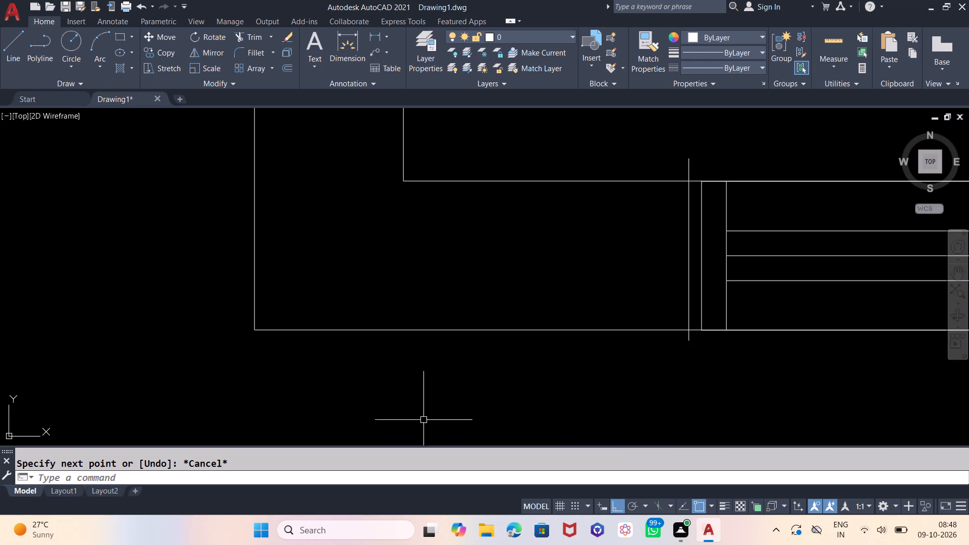
scroll(420, 387, "down", 2)
scroll(521, 310, "up", 3)
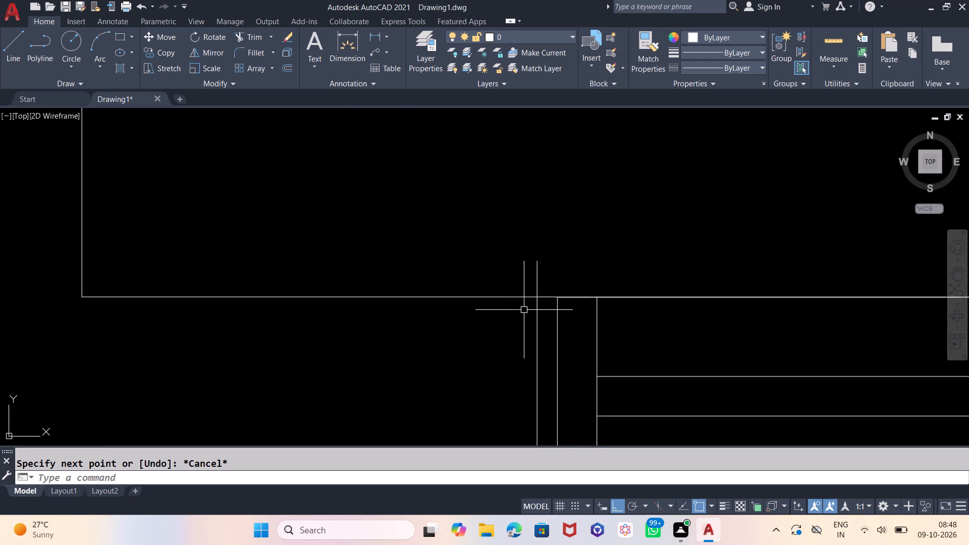
scroll(545, 309, "up", 3)
scroll(586, 304, "up", 2)
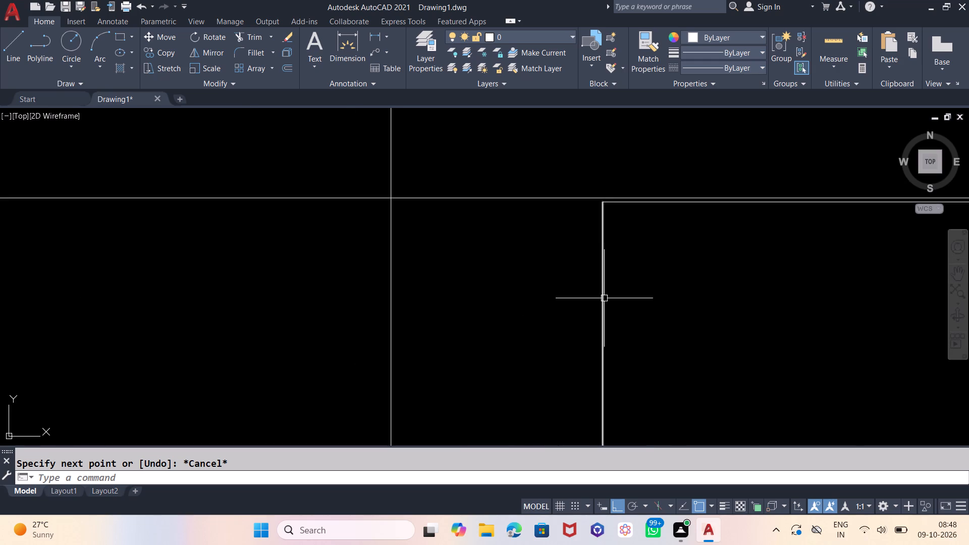
left_click(604, 298)
left_click(625, 203)
scroll(485, 228, "down", 2)
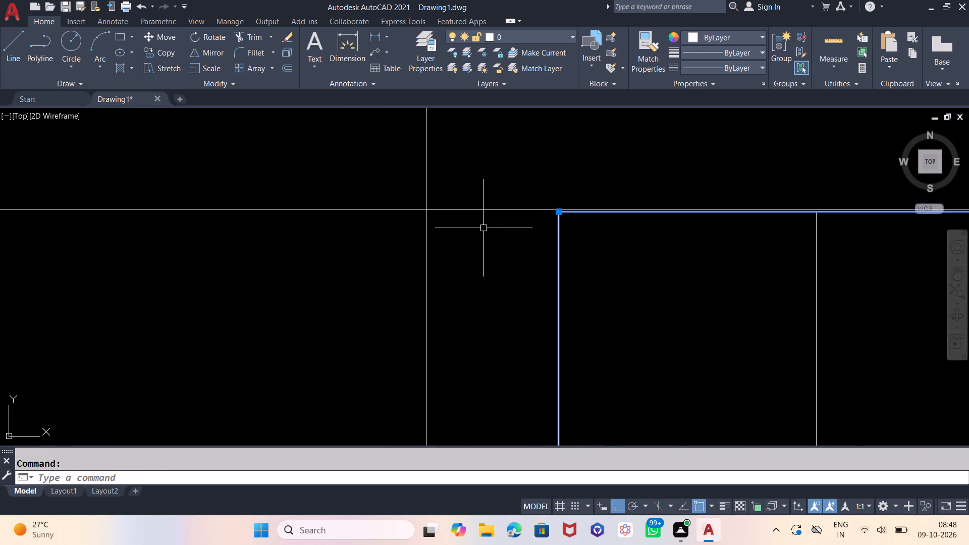
left_click_drag(779, 316, 755, 323)
left_click(666, 347)
scroll(559, 187, "down", 3)
left_click_drag(774, 262, 769, 272)
left_click(728, 365)
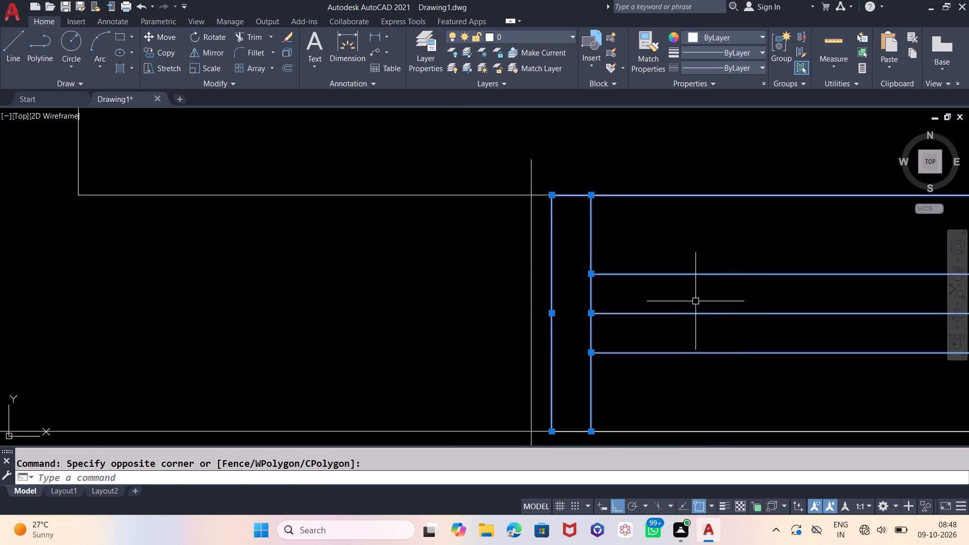
scroll(691, 270, "down", 2)
scroll(619, 365, "up", 1)
scroll(687, 306, "up", 2)
scroll(646, 343, "up", 3)
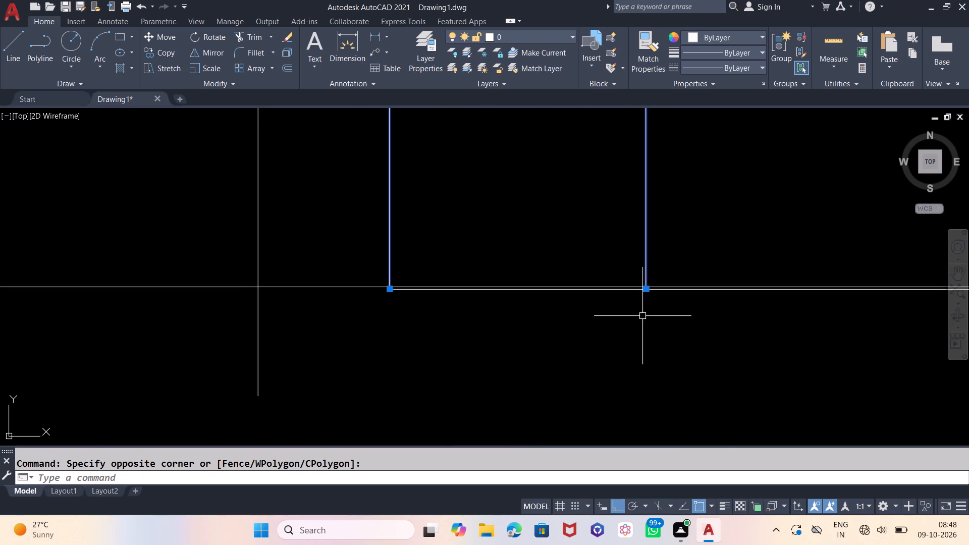
scroll(640, 298, "up", 4)
left_click(663, 246)
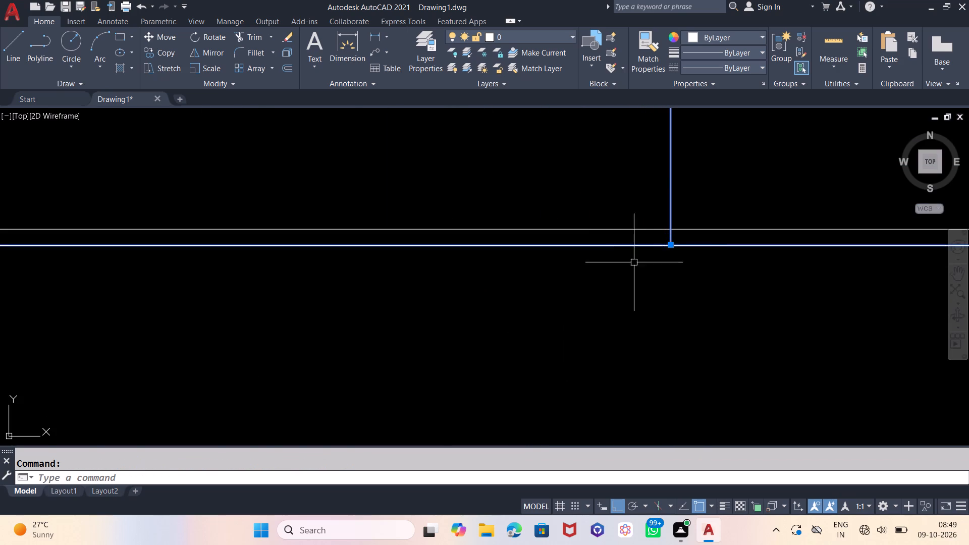
scroll(549, 299, "down", 3)
scroll(468, 299, "down", 4)
scroll(414, 299, "down", 1)
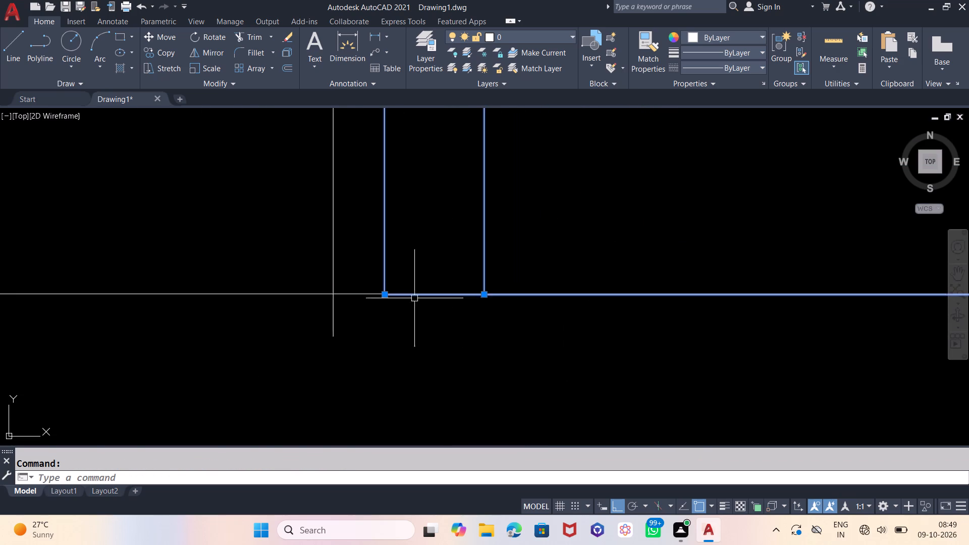
scroll(414, 299, "down", 6)
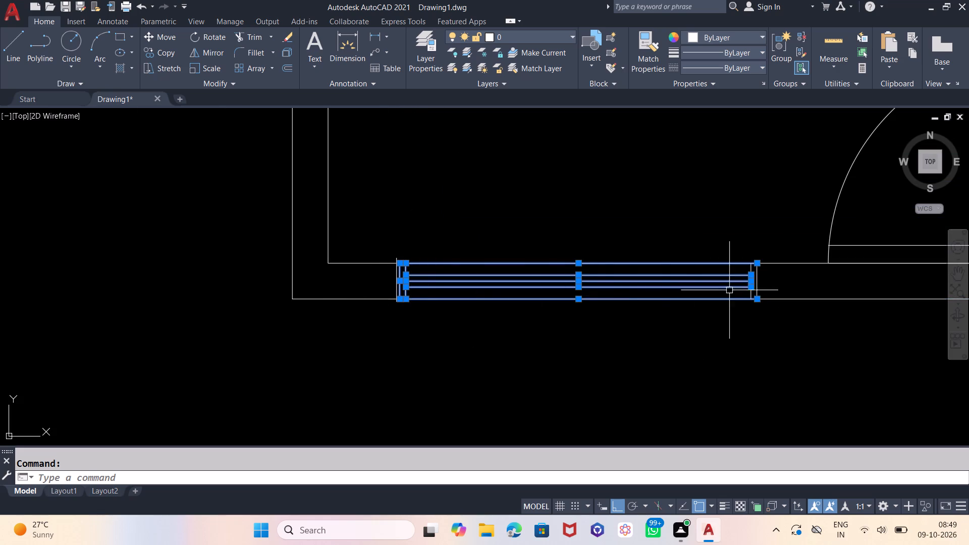
scroll(729, 289, "up", 4)
left_click(914, 253)
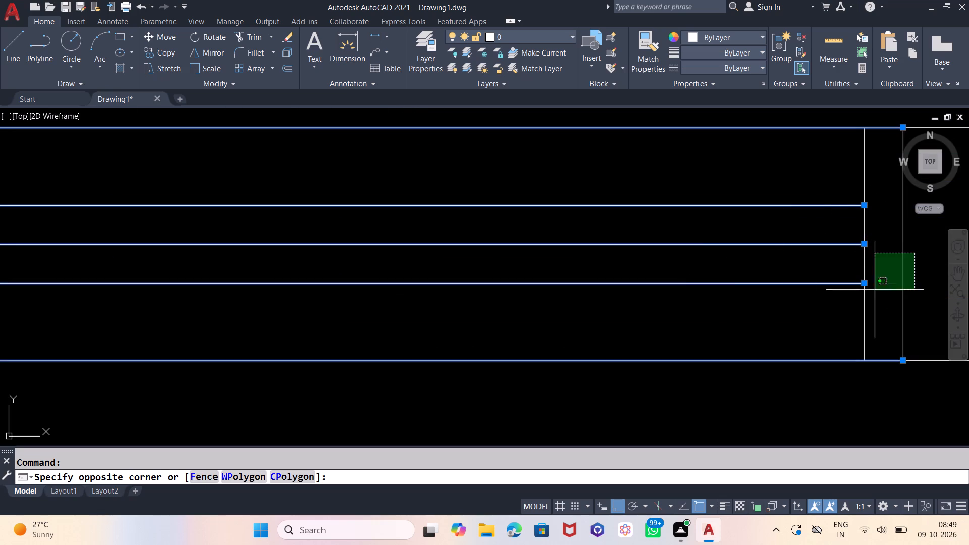
left_click(840, 319)
scroll(806, 402, "down", 2)
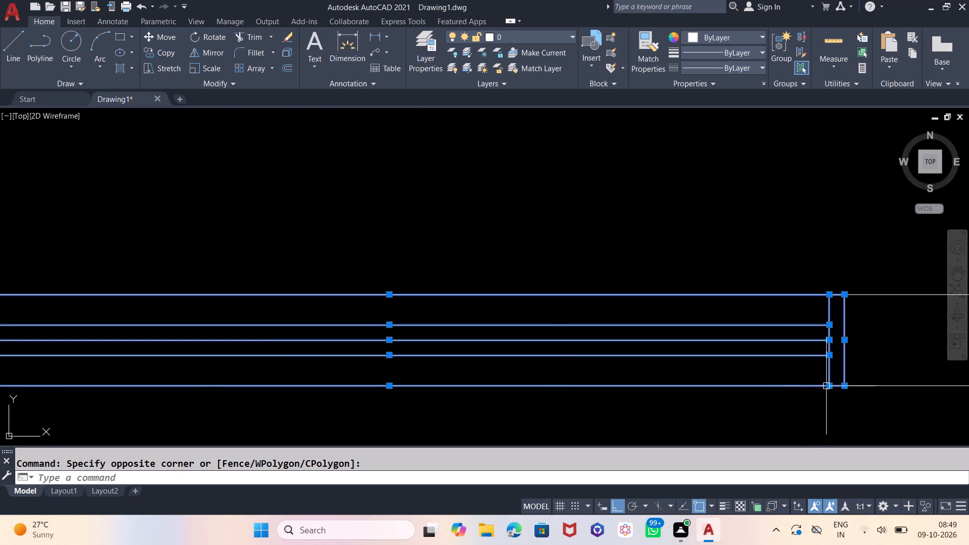
scroll(850, 373, "down", 2)
scroll(487, 364, "up", 1)
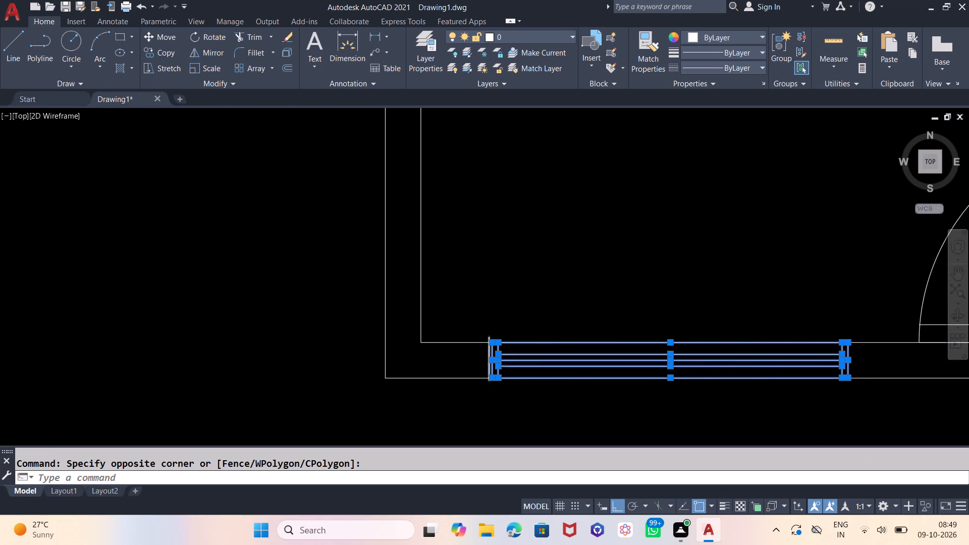
scroll(487, 364, "up", 1)
key("m")
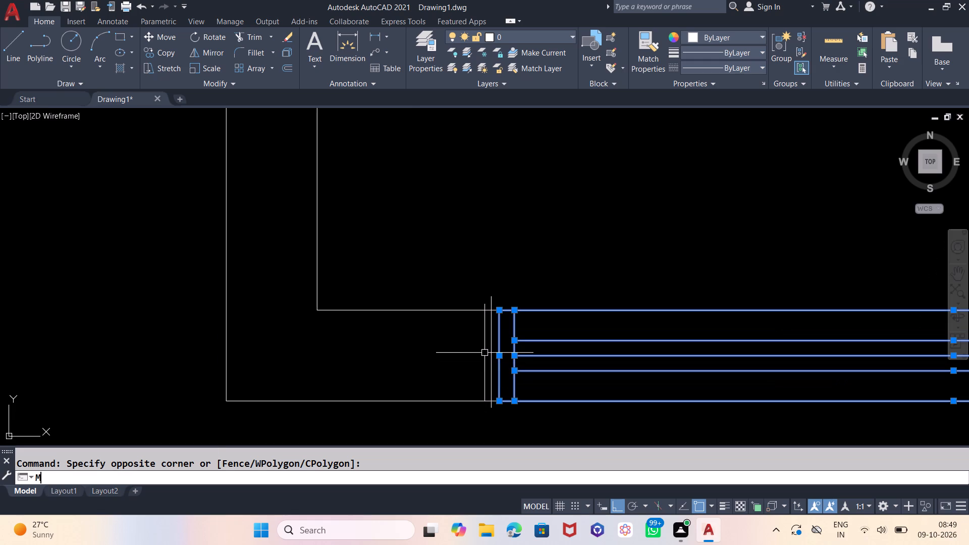
key("Return")
scroll(500, 322, "up", 4)
scroll(491, 279, "up", 2)
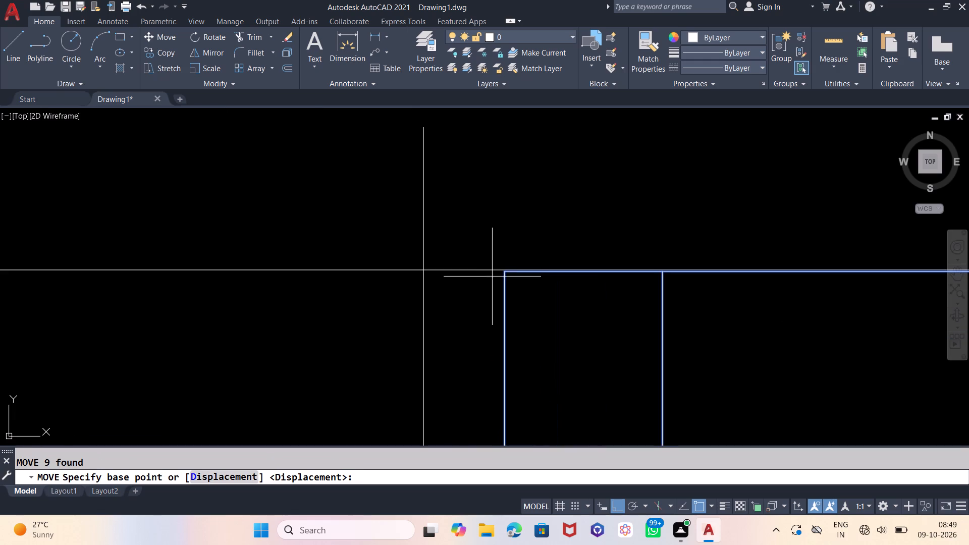
left_click(503, 274)
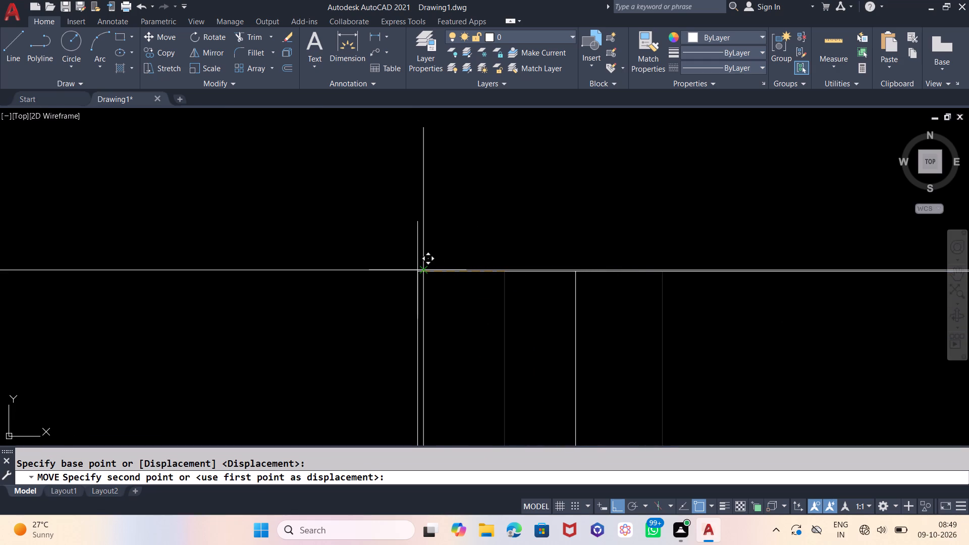
scroll(417, 275, "up", 4)
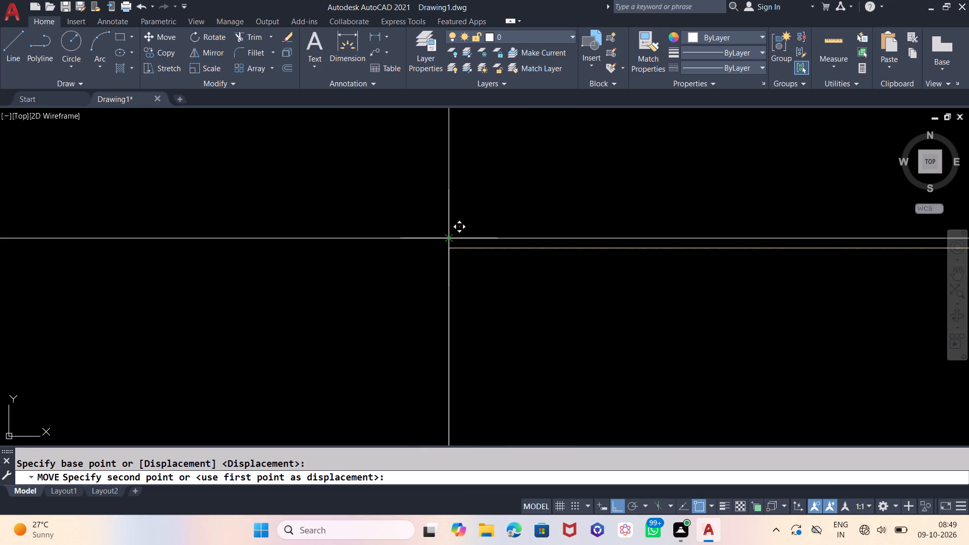
left_click(447, 238)
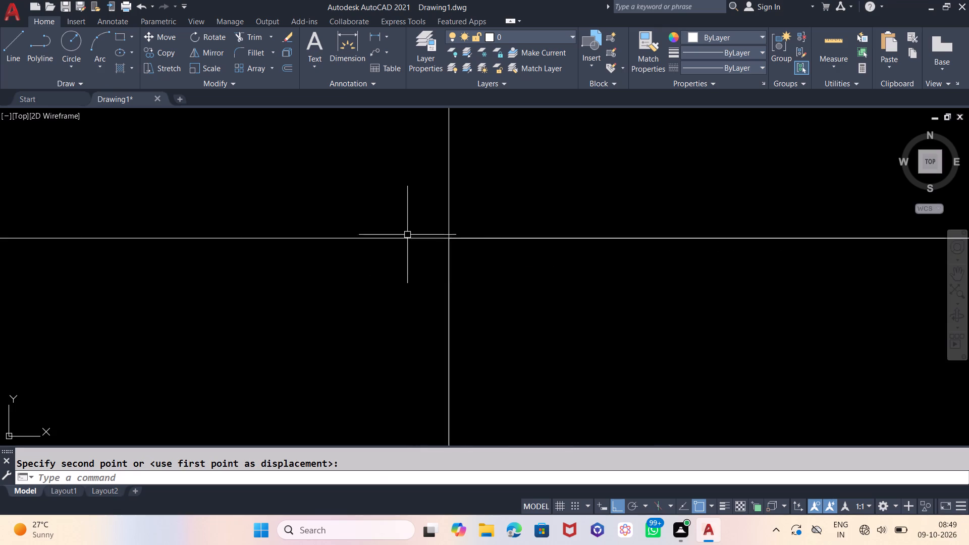
Delete the vertical helper line at the left end of the bottom-wall window.
scroll(388, 210, "down", 12)
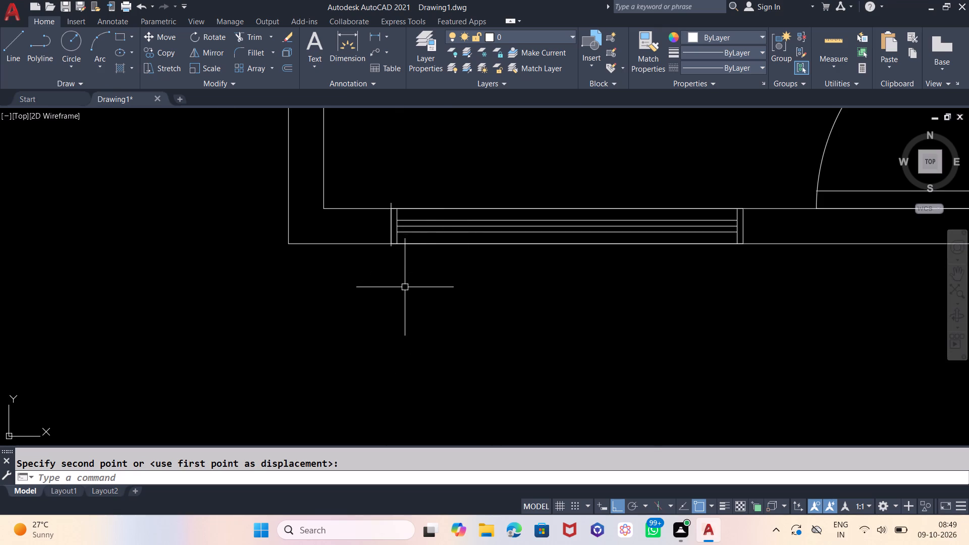
left_click(391, 202)
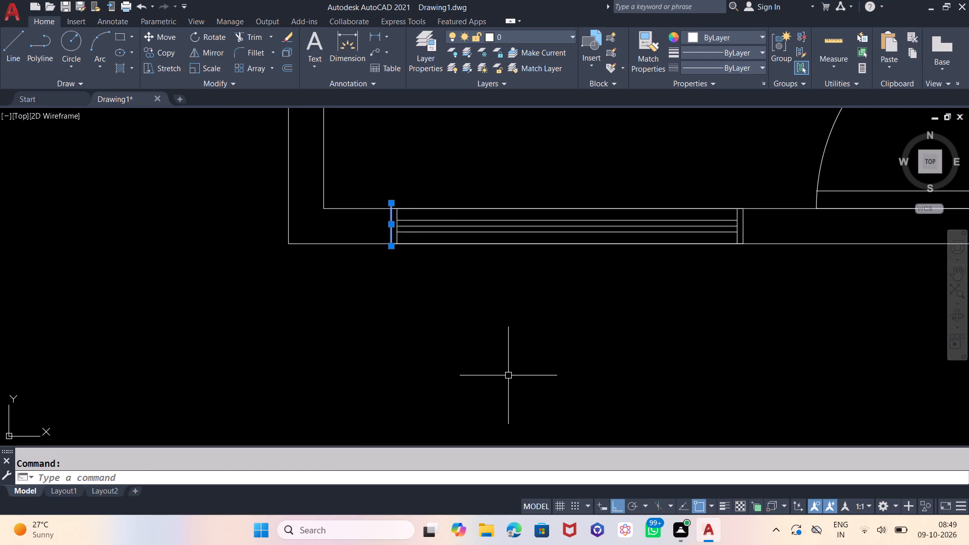
key("Delete")
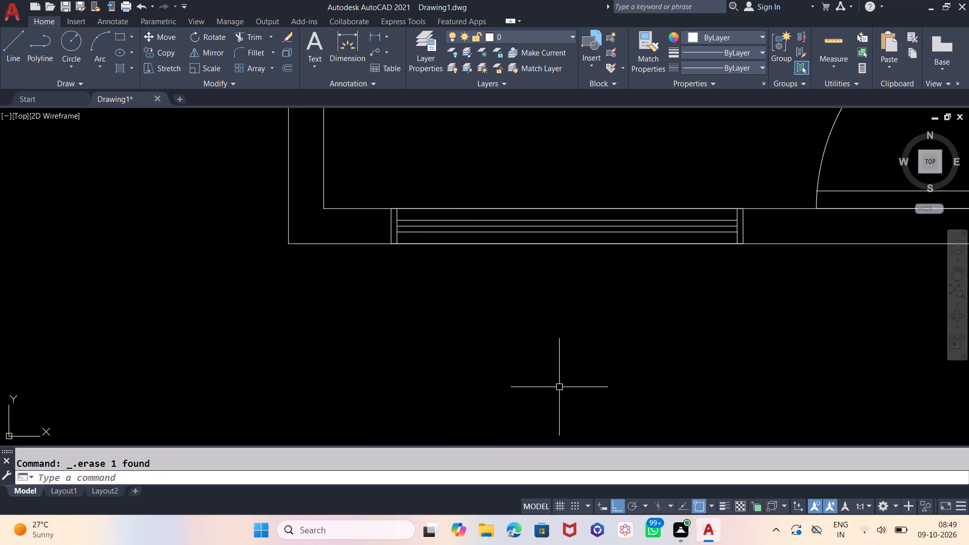
Move the lowest spare window by its lower edge's midpoint to the midpoint of the inner wall line above the L-shaped counter, with Ortho off.
scroll(559, 387, "down", 4)
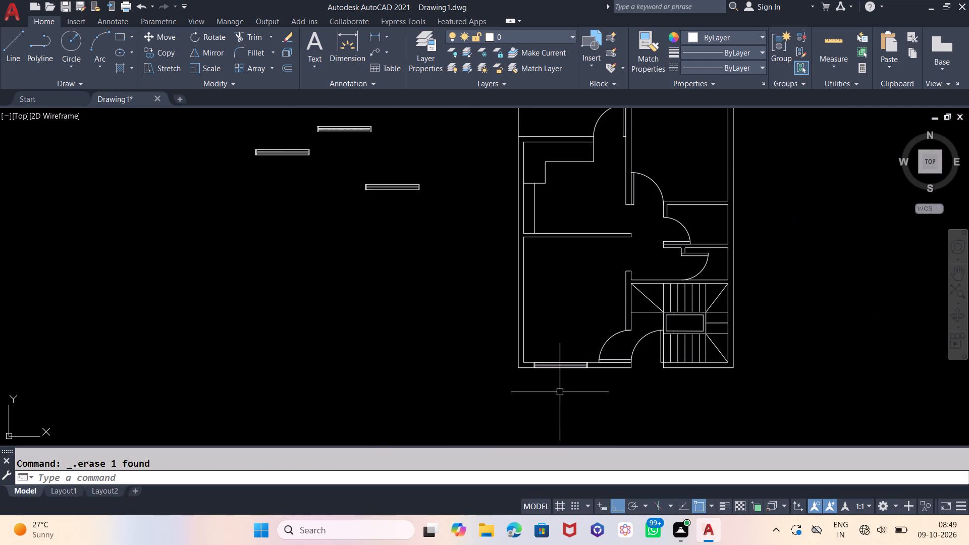
scroll(560, 392, "down", 1)
scroll(598, 360, "up", 1)
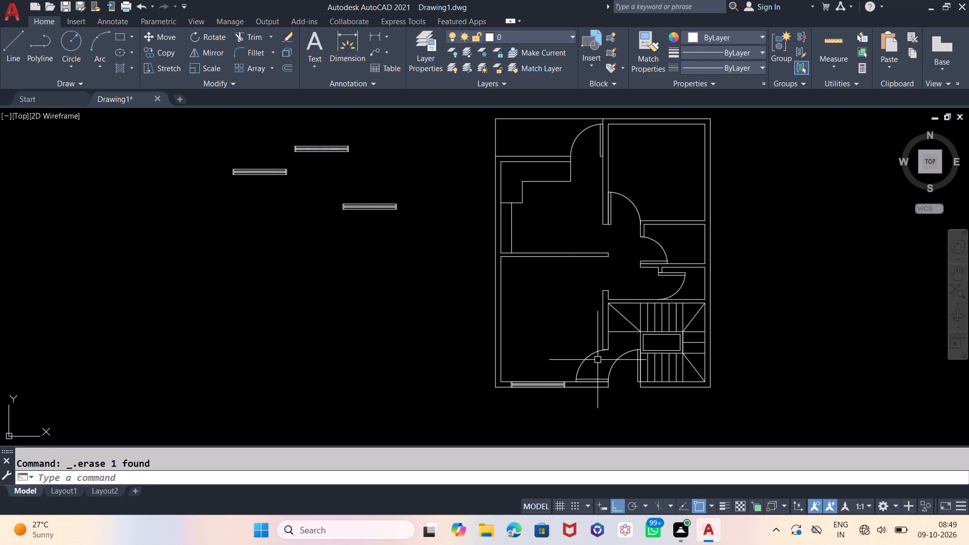
left_click(399, 187)
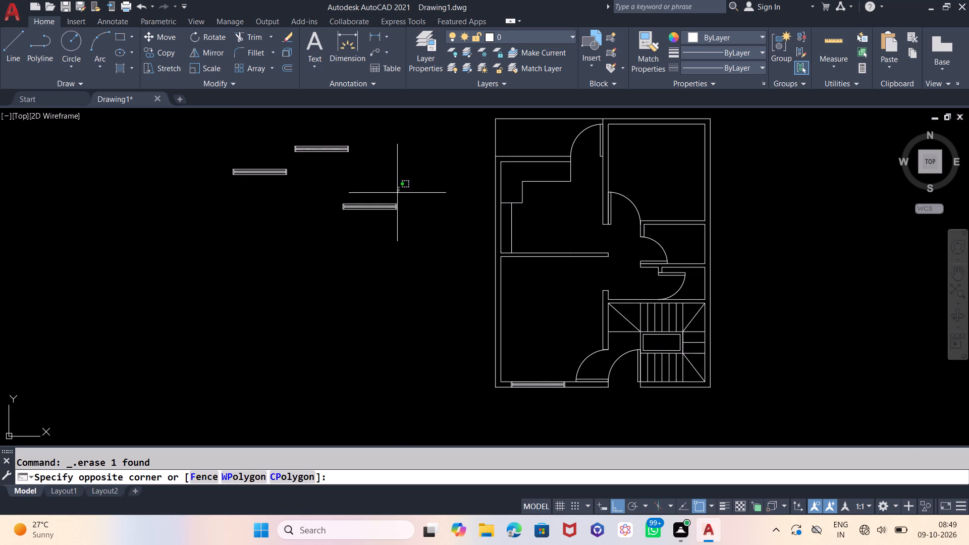
left_click(339, 262)
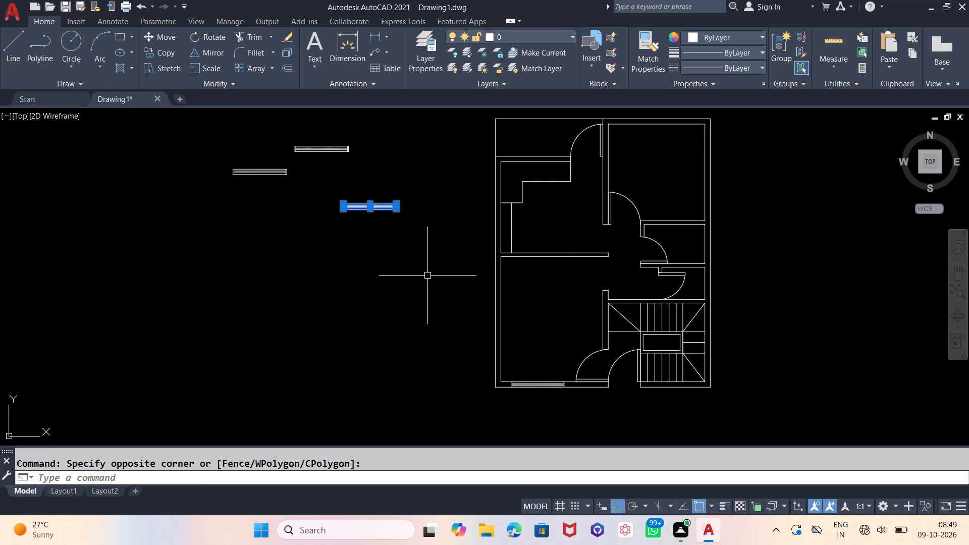
key("m")
key("Return")
scroll(375, 205, "up", 4)
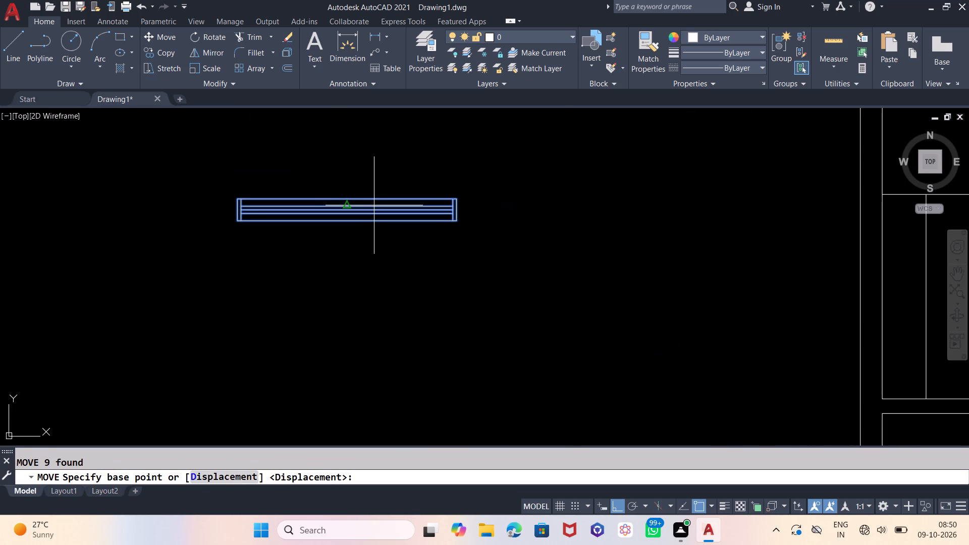
scroll(355, 197, "up", 2)
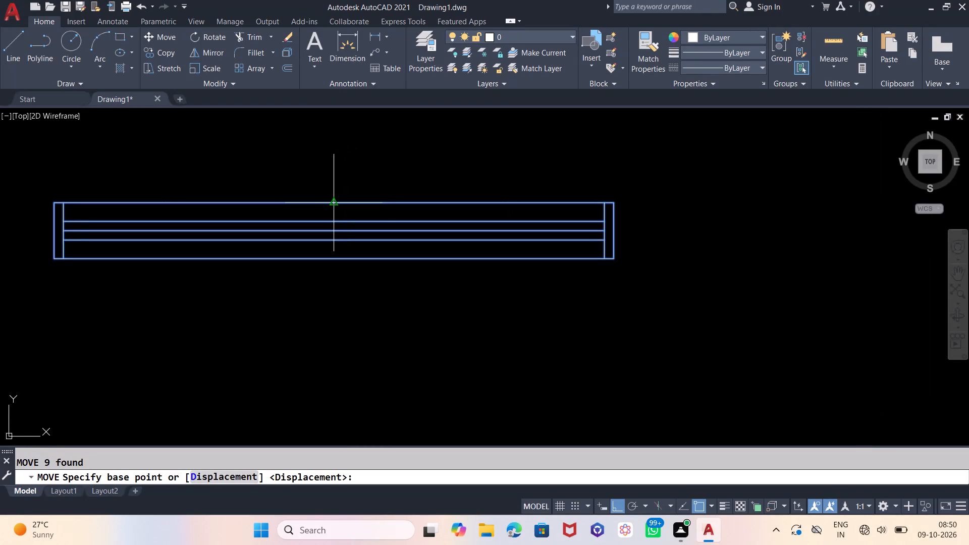
left_click(332, 258)
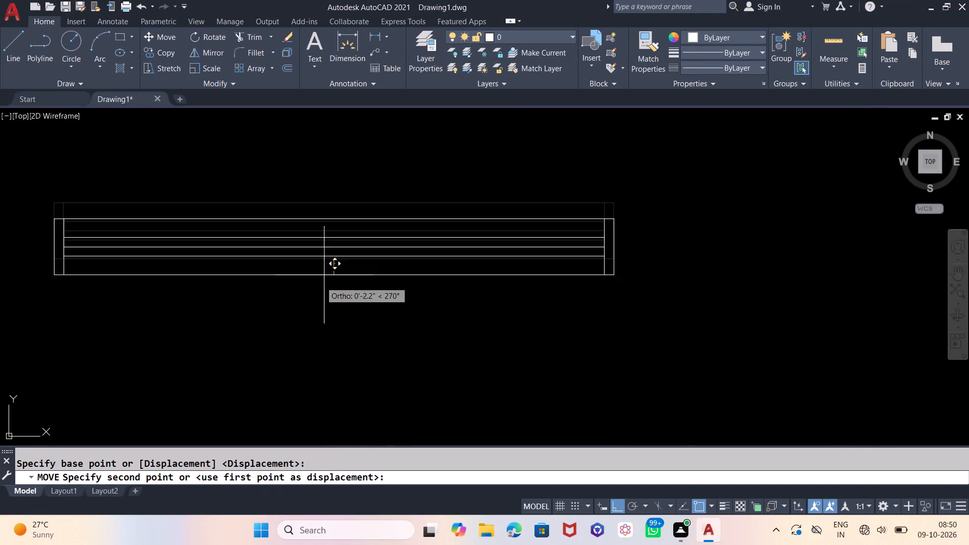
scroll(311, 310, "down", 5)
scroll(430, 238, "up", 3)
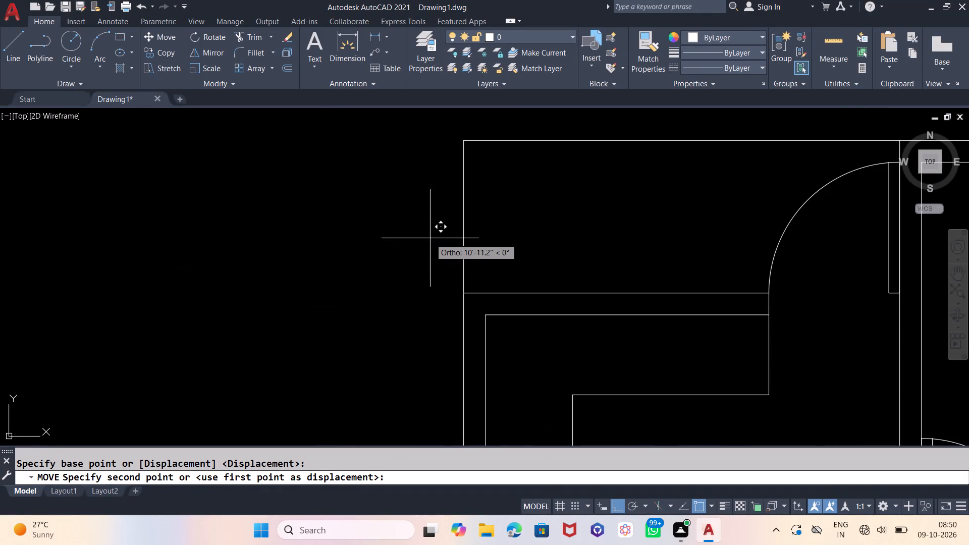
key("F8")
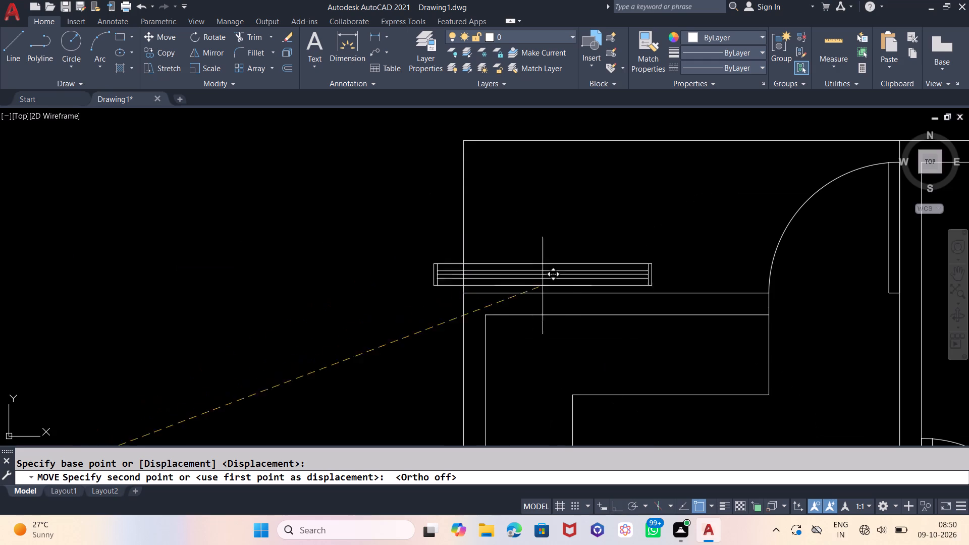
left_click(626, 313)
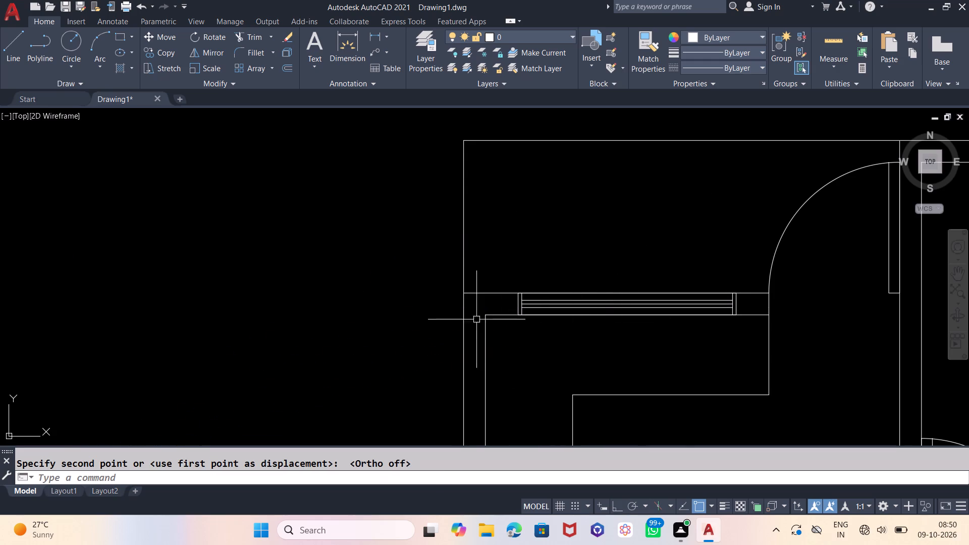
Move the leftmost spare window down into the empty space beside the floor plan.
scroll(473, 264, "down", 4)
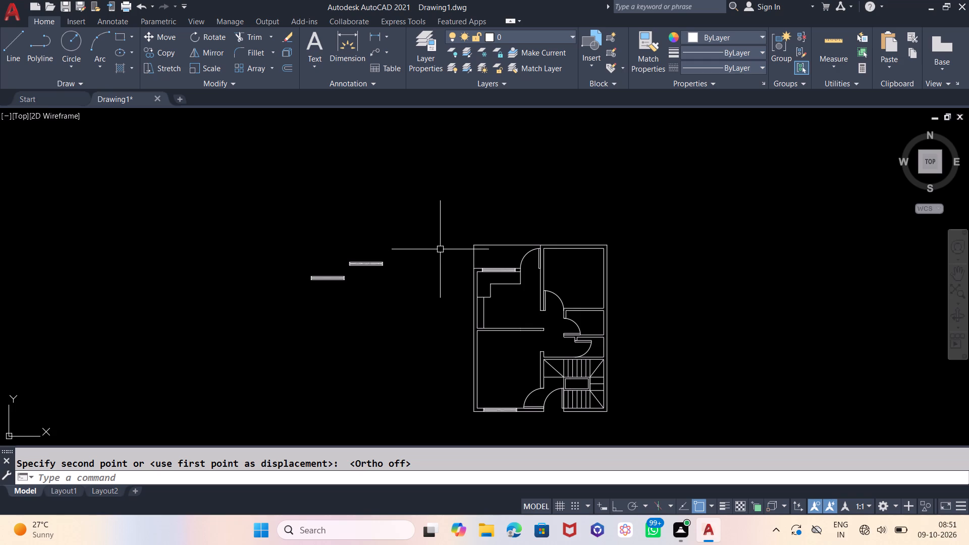
left_click(353, 271)
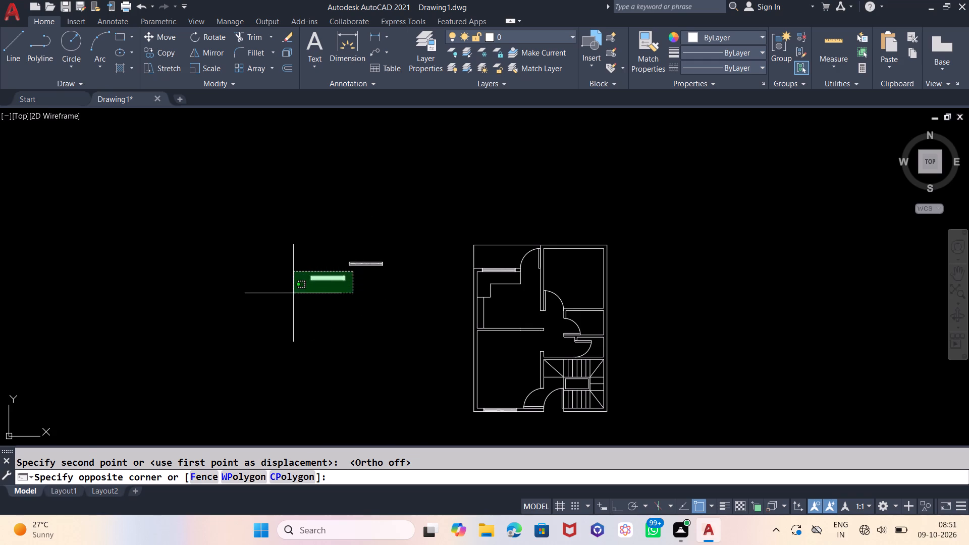
left_click(288, 295)
key("m")
key("Return")
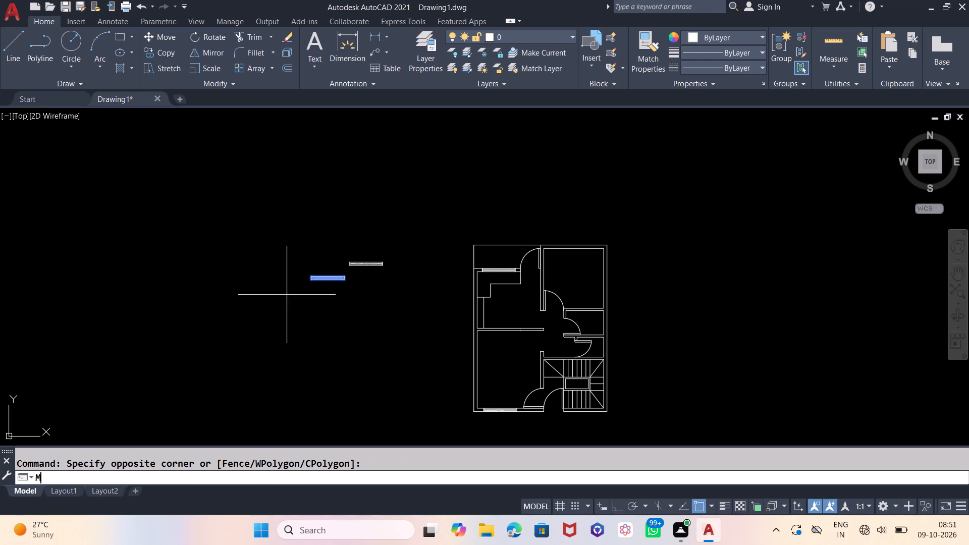
left_click(287, 295)
left_click(302, 367)
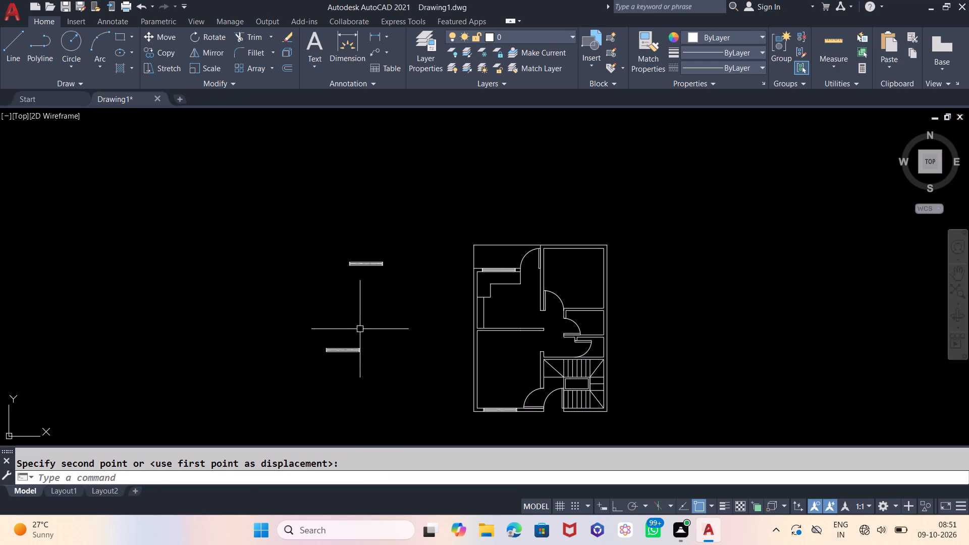
Rotate the window just moved to a vertical orientation with Ortho on.
left_click(367, 335)
left_click(298, 377)
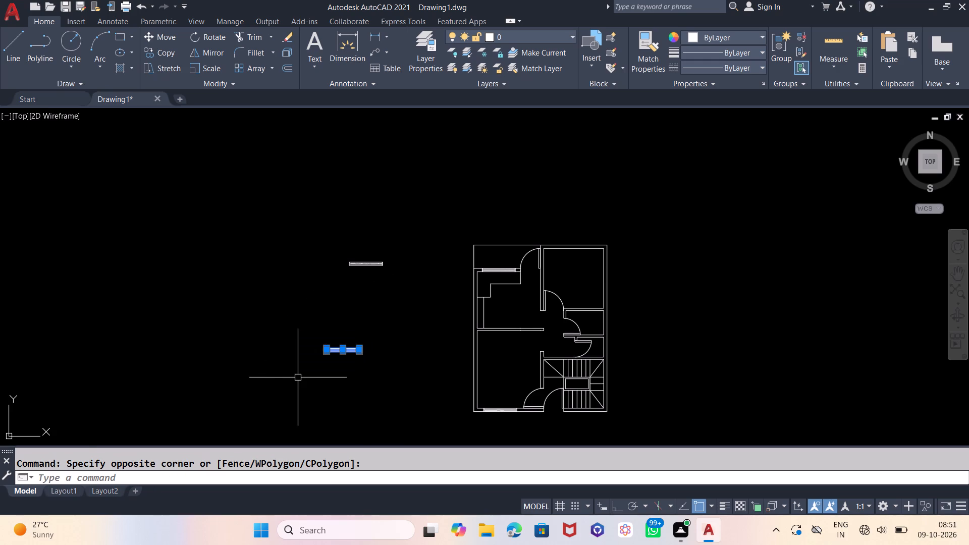
type("RO")
key("Return")
left_click(297, 376)
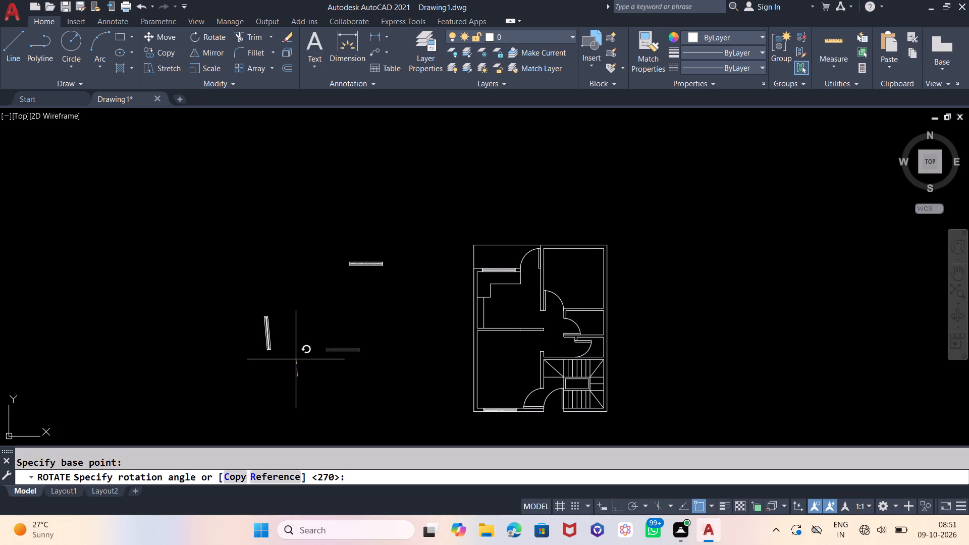
key("F8")
left_click(296, 359)
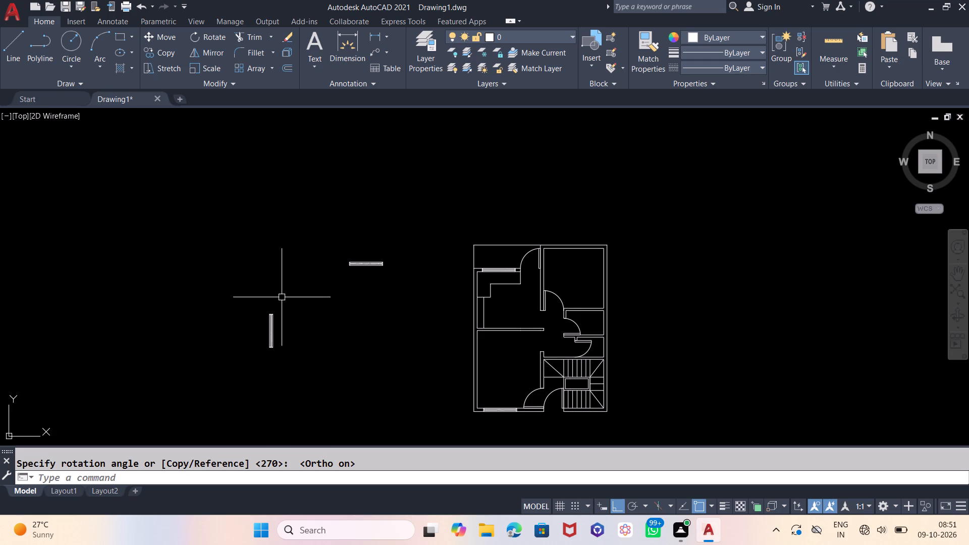
Move the vertical window by its left edge's midpoint to the midpoint of the upper-right room's inner right wall line, with Ortho off.
left_click(282, 297)
left_click(259, 369)
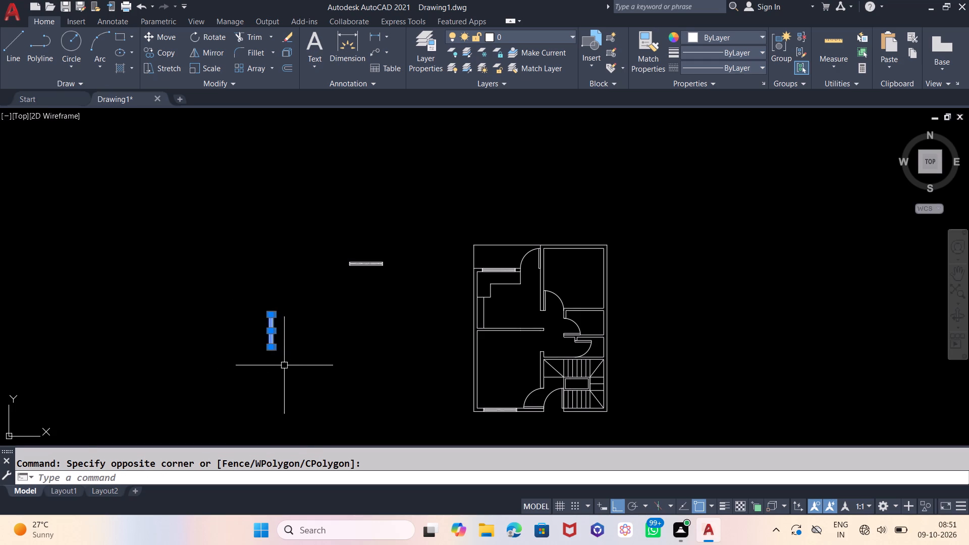
key("m")
key("Return")
scroll(284, 353, "up", 3)
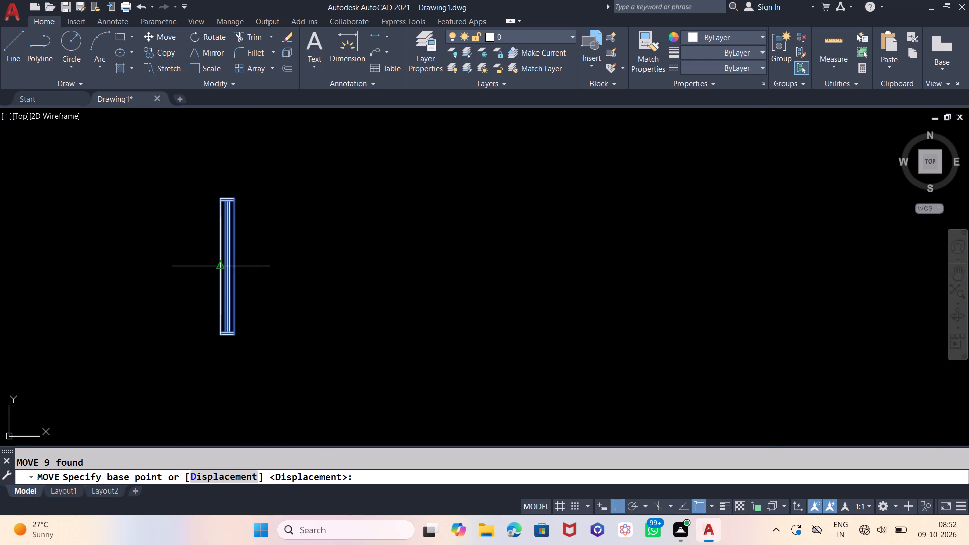
left_click(219, 268)
scroll(219, 272, "down", 5)
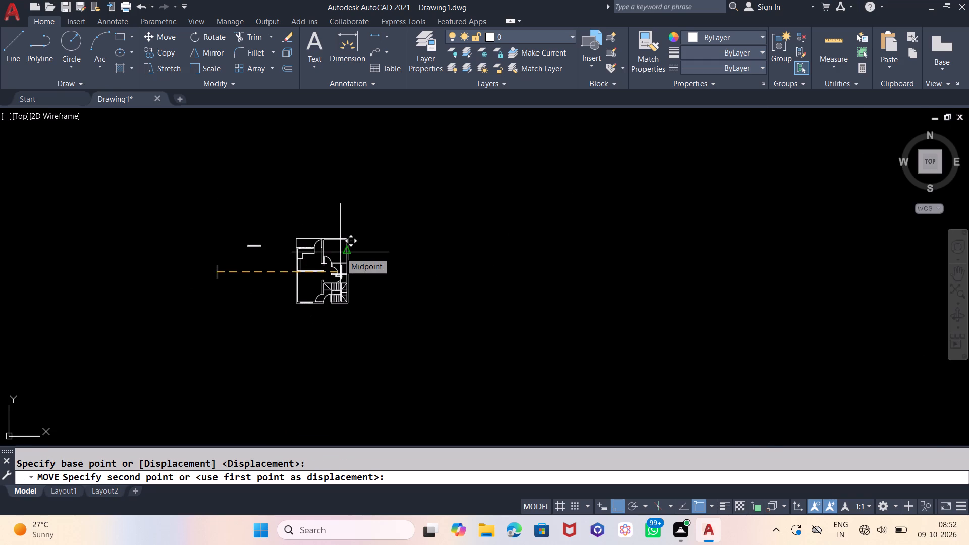
key("F8")
scroll(341, 252, "up", 5)
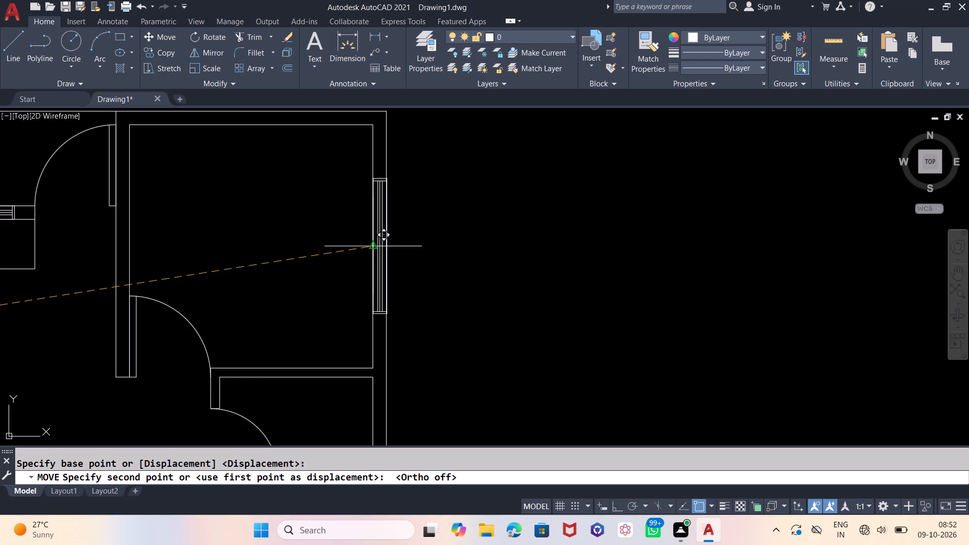
left_click(370, 246)
Delete the remaining spare horizontal window outside the floor plan.
scroll(469, 245, "down", 3)
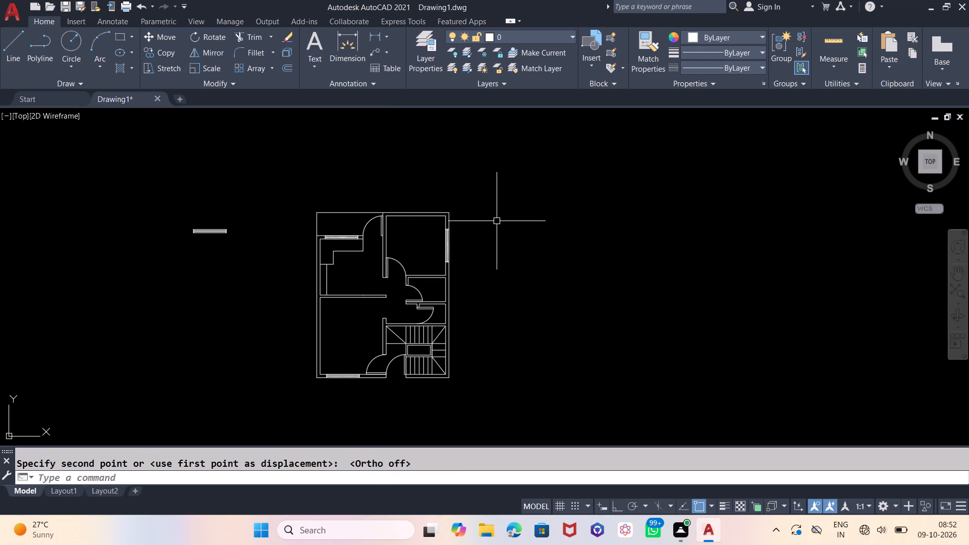
scroll(513, 215, "down", 1)
left_click_drag(363, 211, 340, 220)
left_click(299, 239)
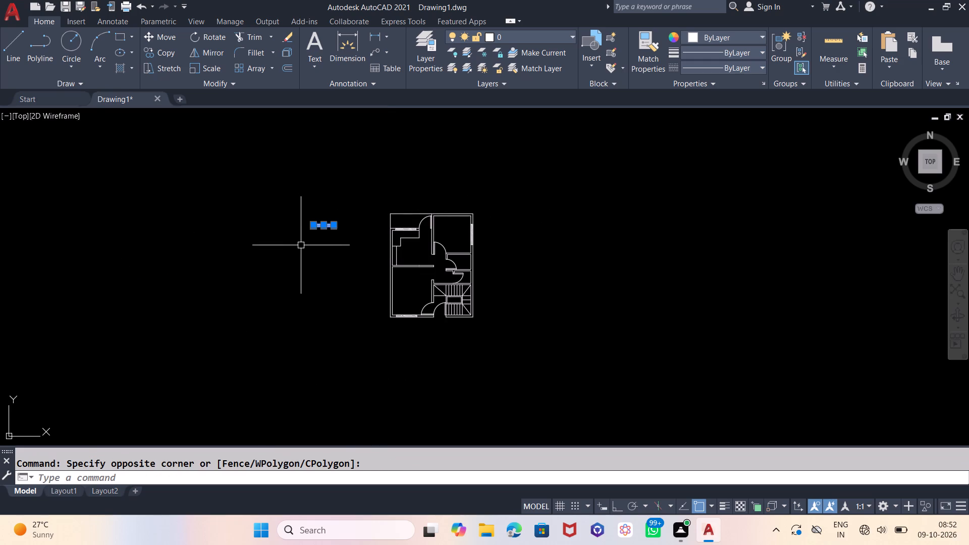
key("Delete")
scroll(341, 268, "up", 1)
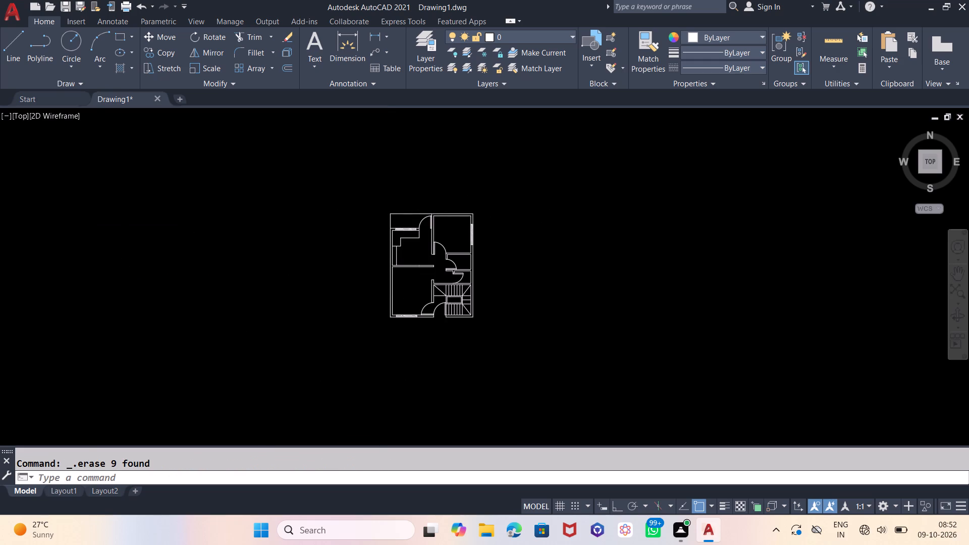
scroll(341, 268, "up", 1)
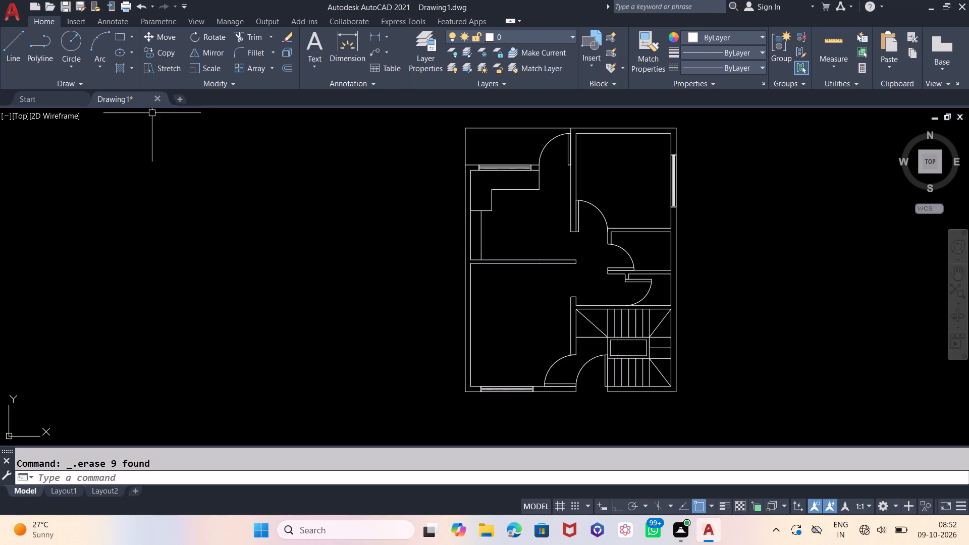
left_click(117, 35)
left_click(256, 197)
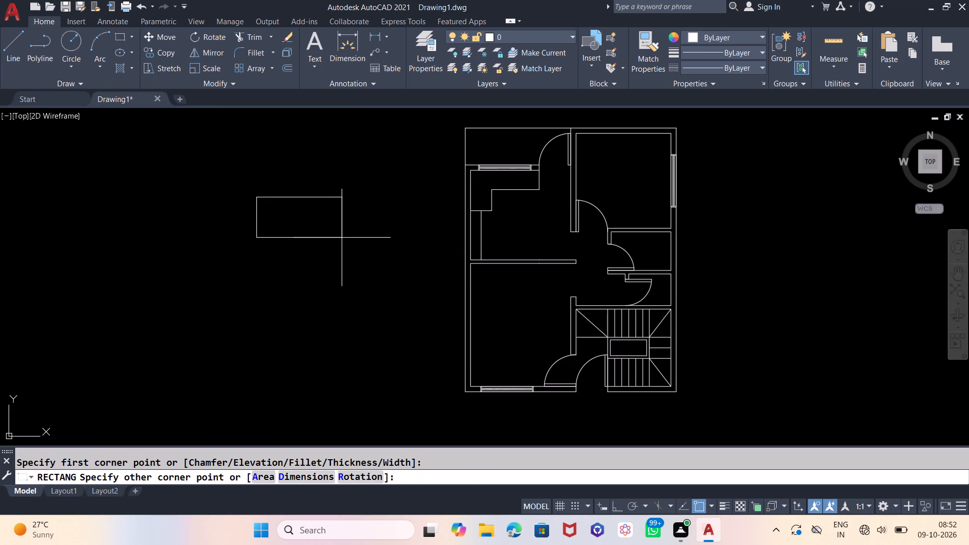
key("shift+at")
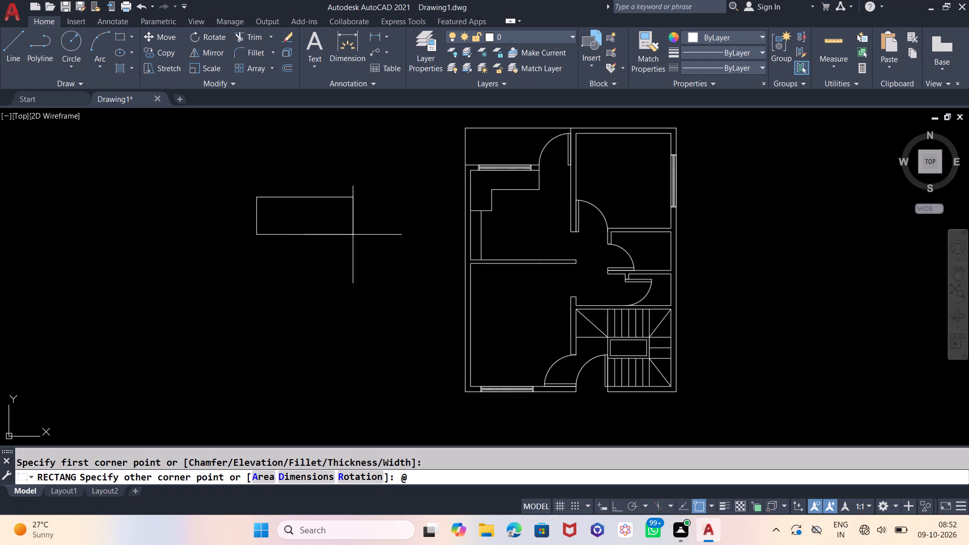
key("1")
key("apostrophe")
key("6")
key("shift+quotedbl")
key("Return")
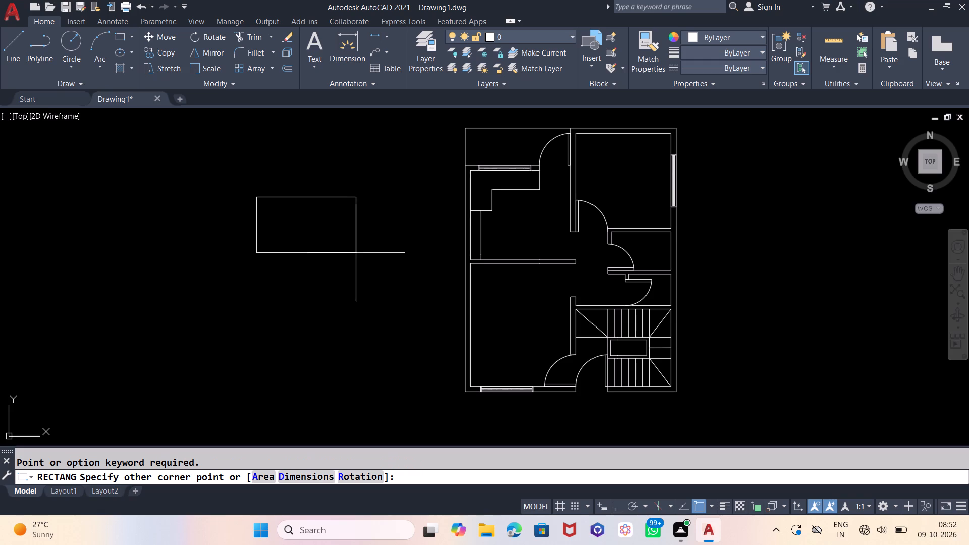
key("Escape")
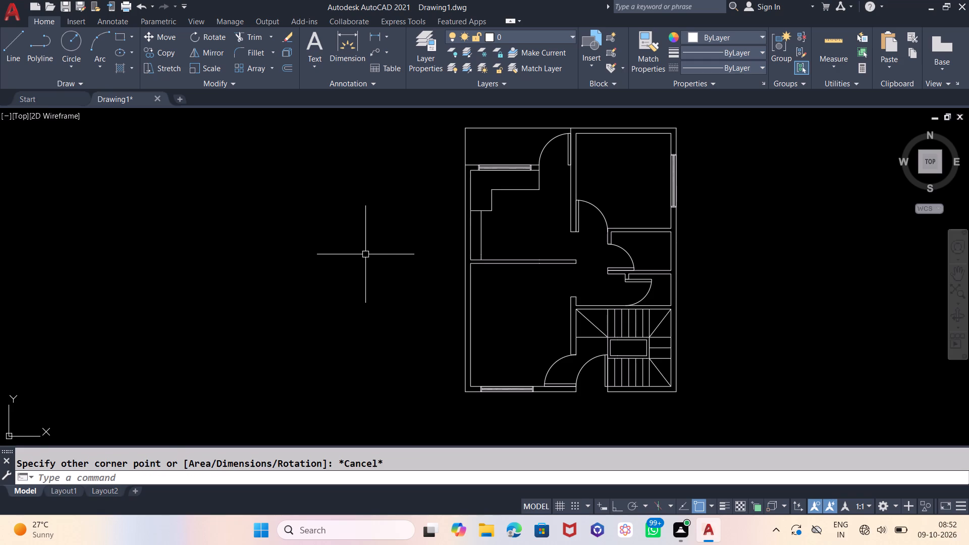
Draw a 1' by 6" rectangle in the empty space beside the floor plan.
left_click(120, 37)
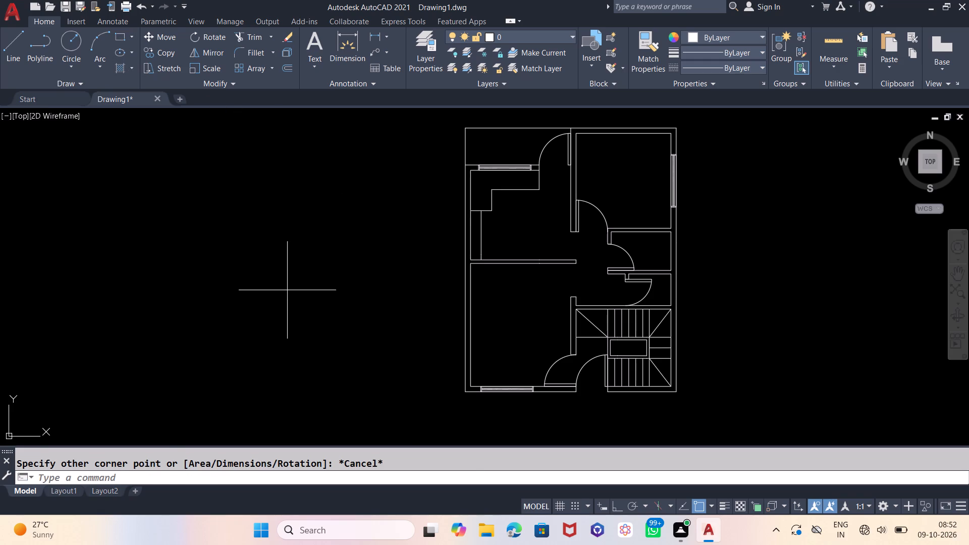
left_click(302, 250)
key("shift+at")
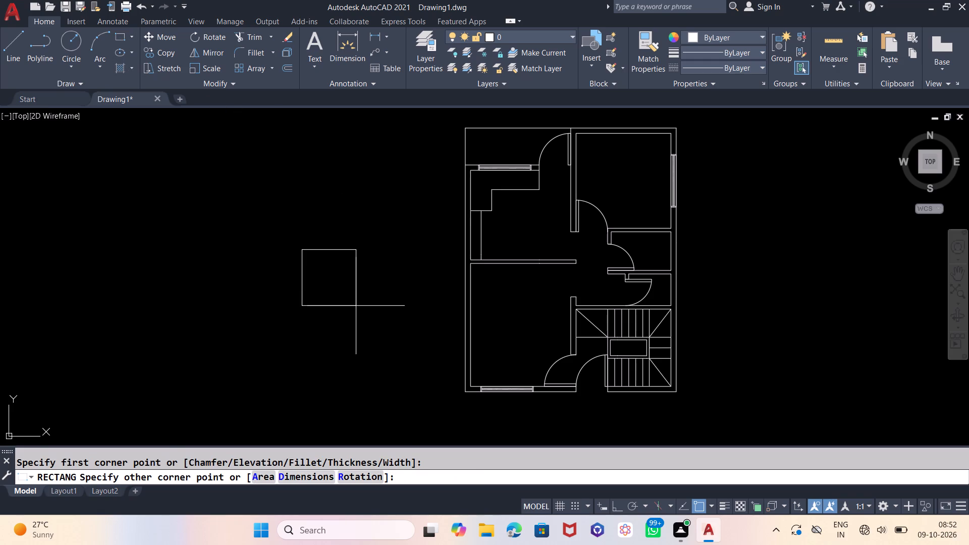
type("1'")
type(",6")
key("shift+quotedbl")
key("Return")
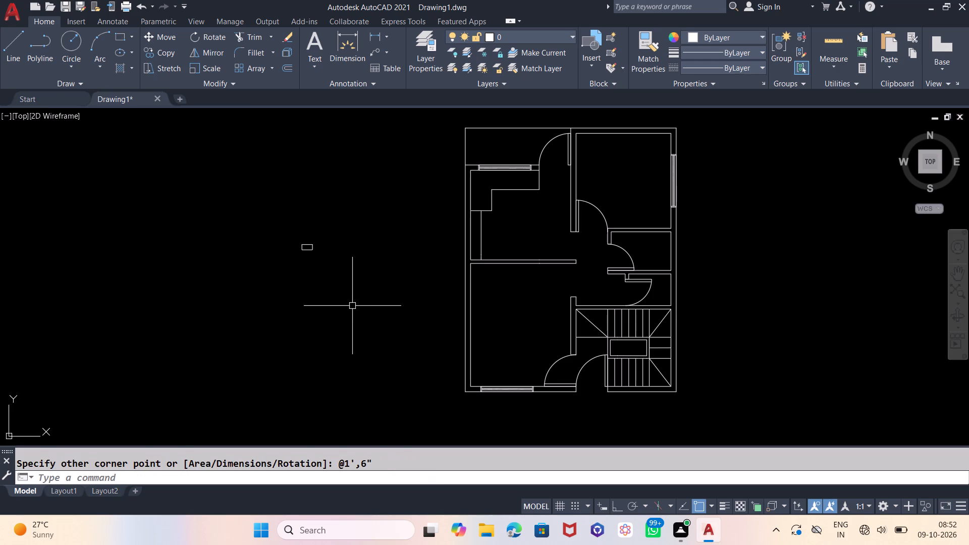
Explode the 1' by 6" rectangle into separate lines.
scroll(303, 245, "up", 4)
left_click(359, 205)
left_click(304, 285)
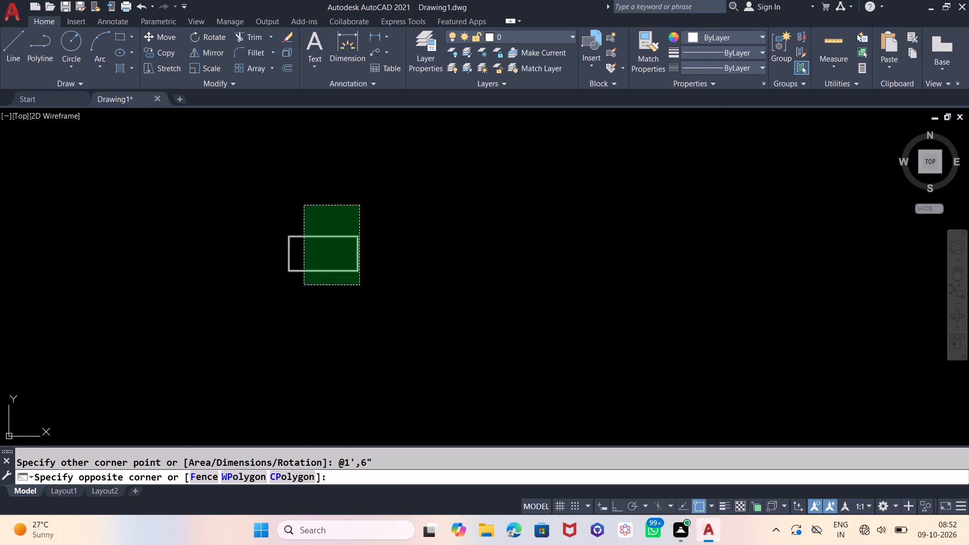
key("x")
key("Return")
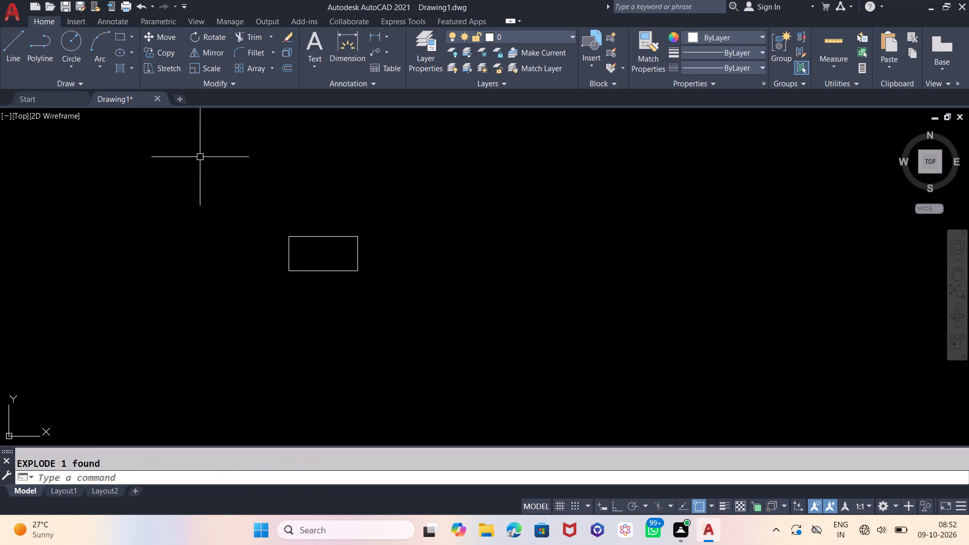
Draw a horizontal centre line between the midpoints of the small rectangle's two short sides.
left_click(15, 56)
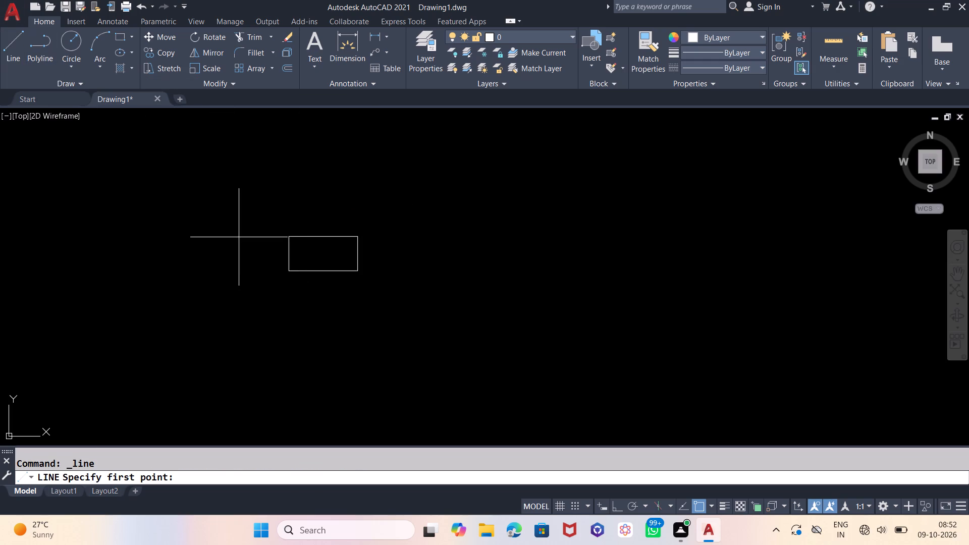
scroll(279, 267, "up", 2)
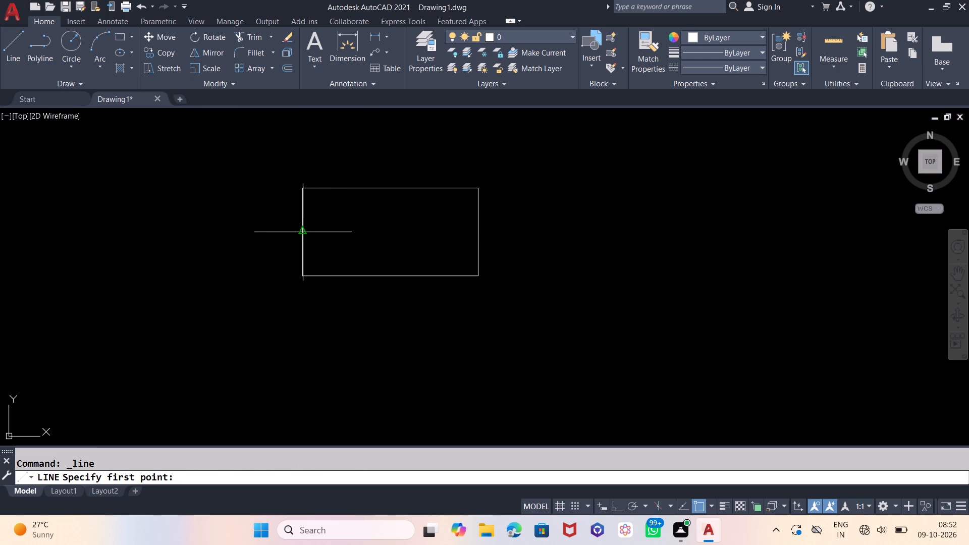
left_click(300, 232)
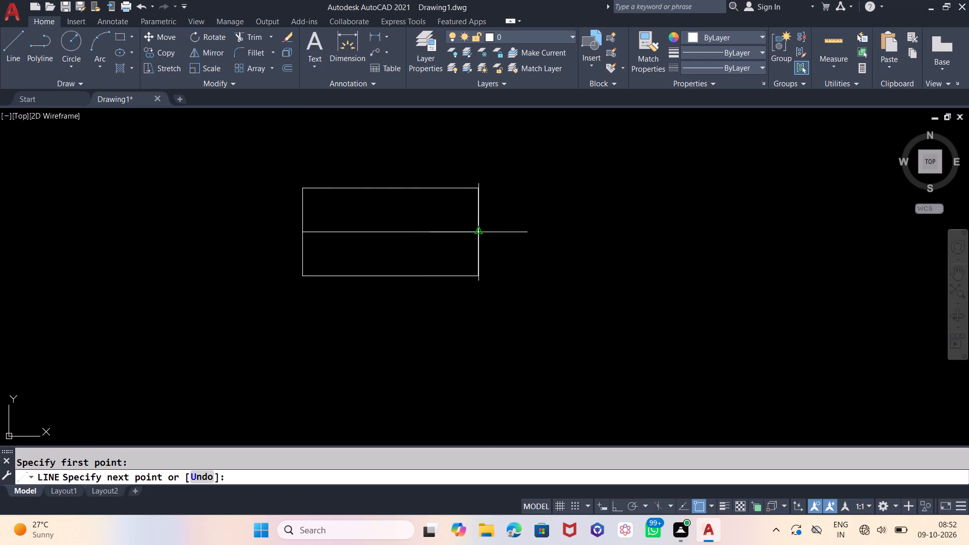
left_click(476, 232)
key("Escape")
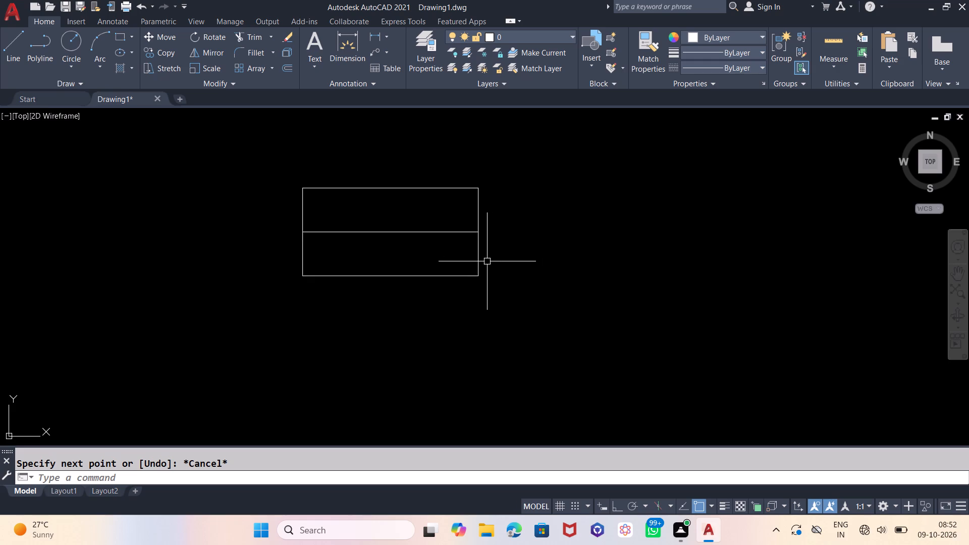
Offset the centre line 1" to both sides and each short side of the rectangle 1" inward.
key("o")
key("Return")
key("1")
key("Return")
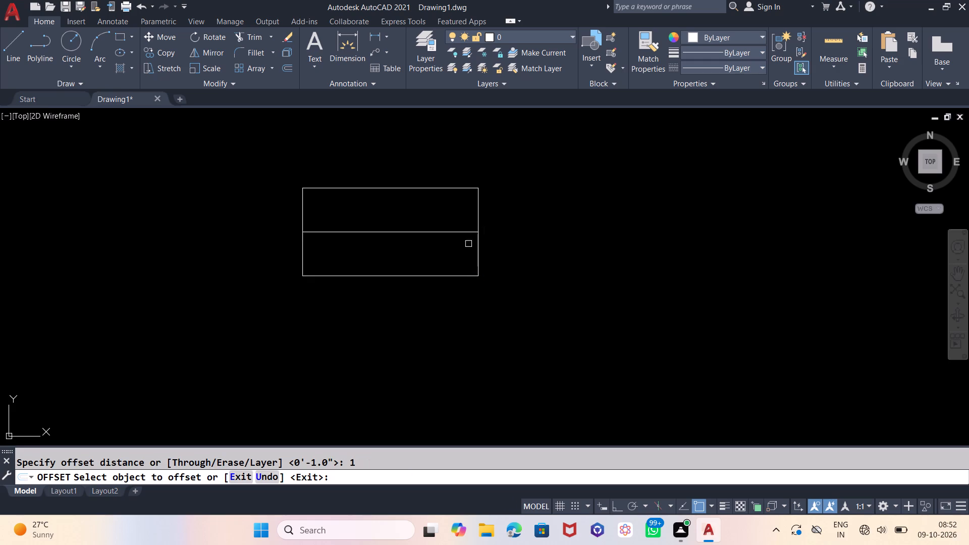
left_click(457, 233)
left_click(456, 213)
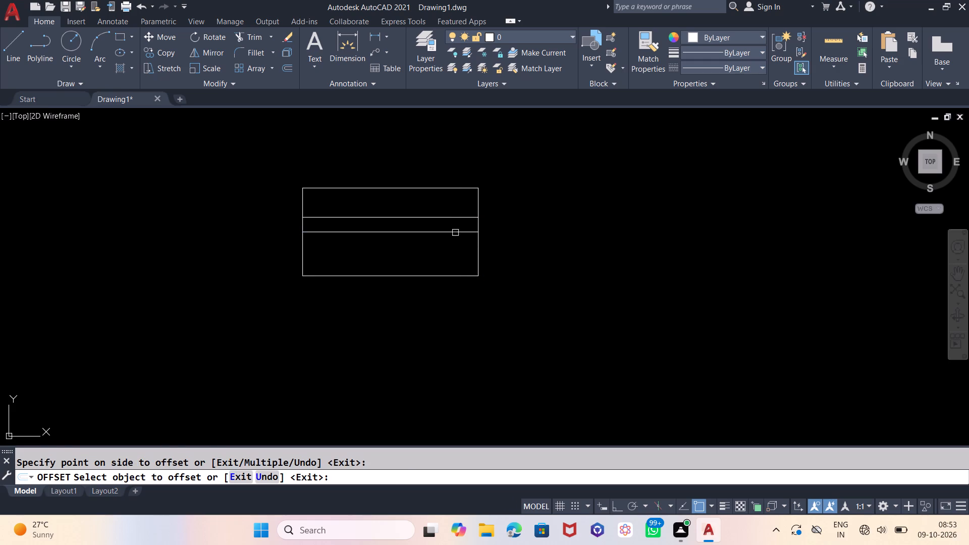
left_click(455, 233)
left_click(455, 250)
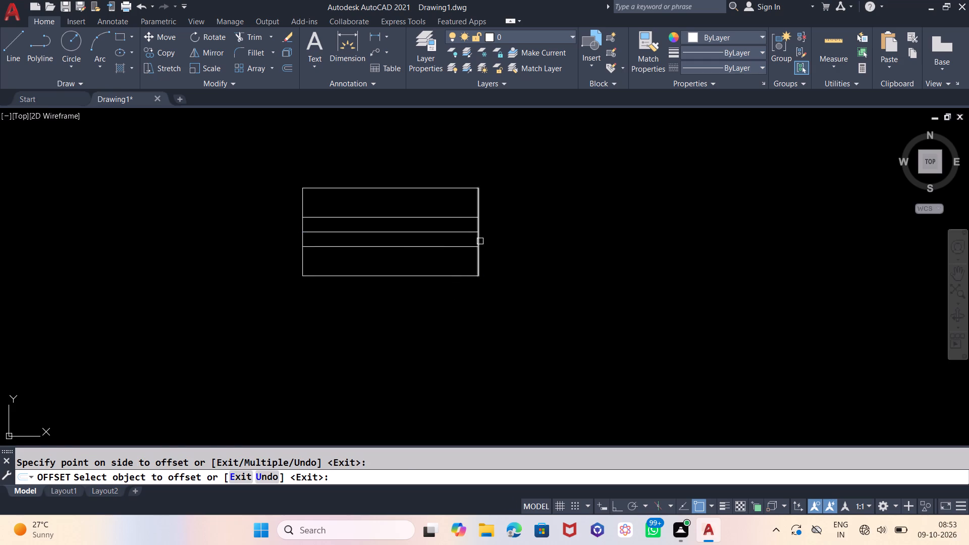
left_click(477, 238)
left_click(463, 238)
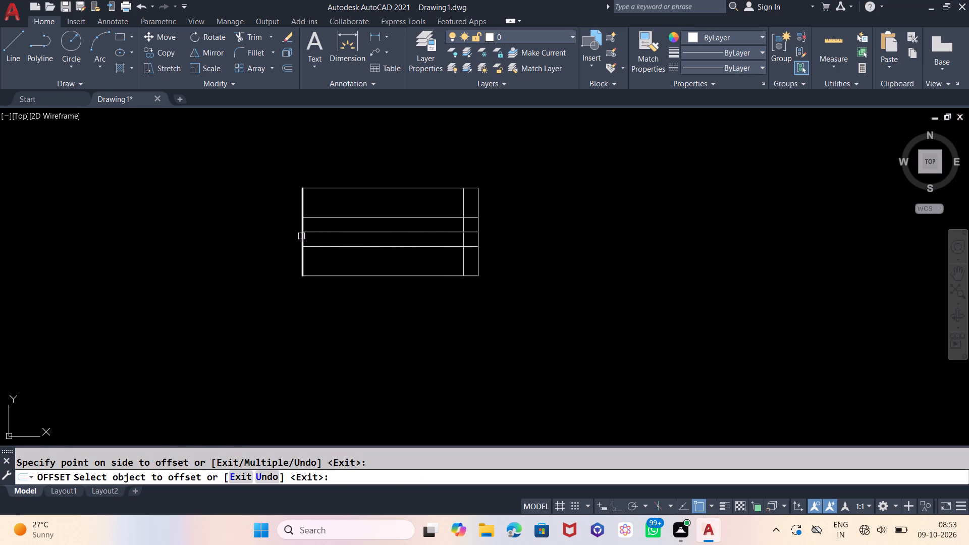
left_click_drag(304, 239, 322, 237)
left_click(361, 236)
key("Escape")
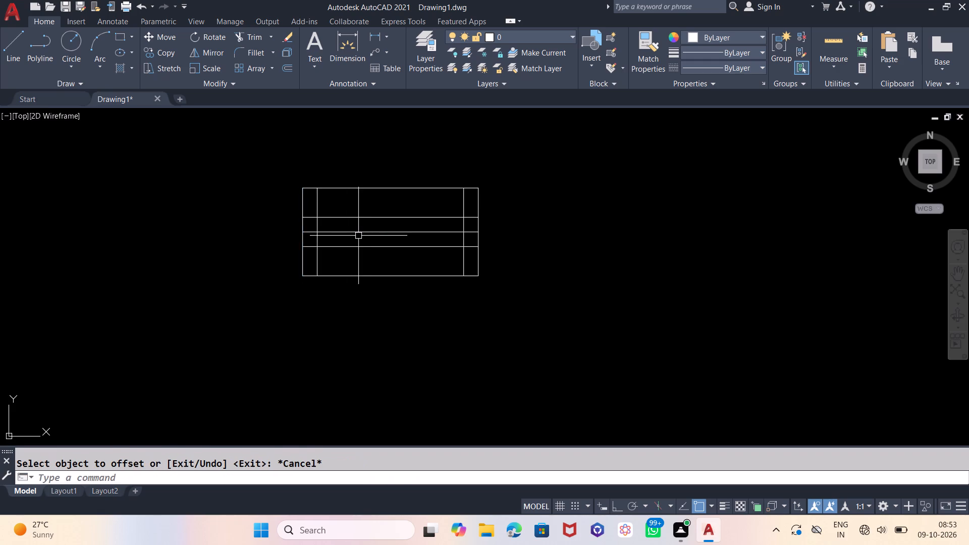
Trim the three horizontal inner lines between the short sides and their offsets at both ends of the symbol.
type("TR")
key("Return")
key("Return")
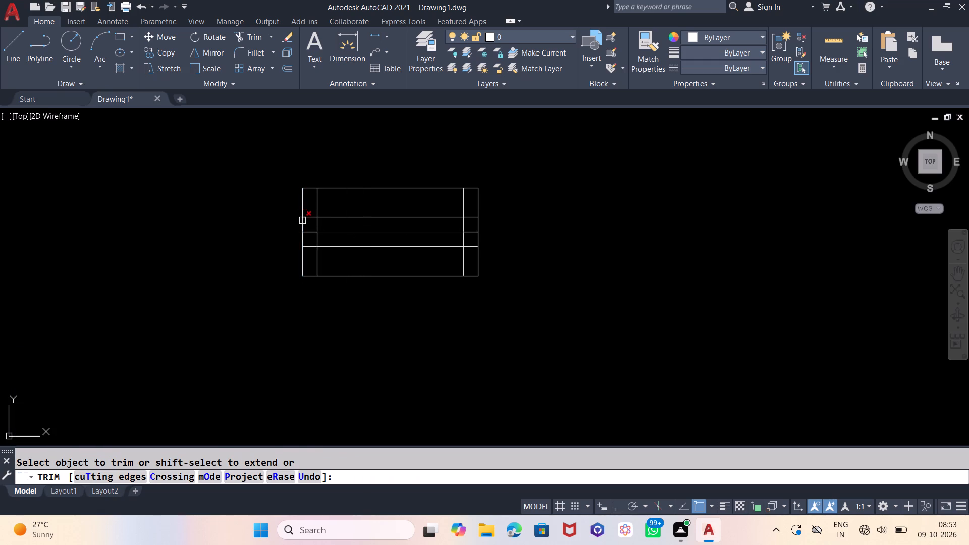
left_click(308, 212)
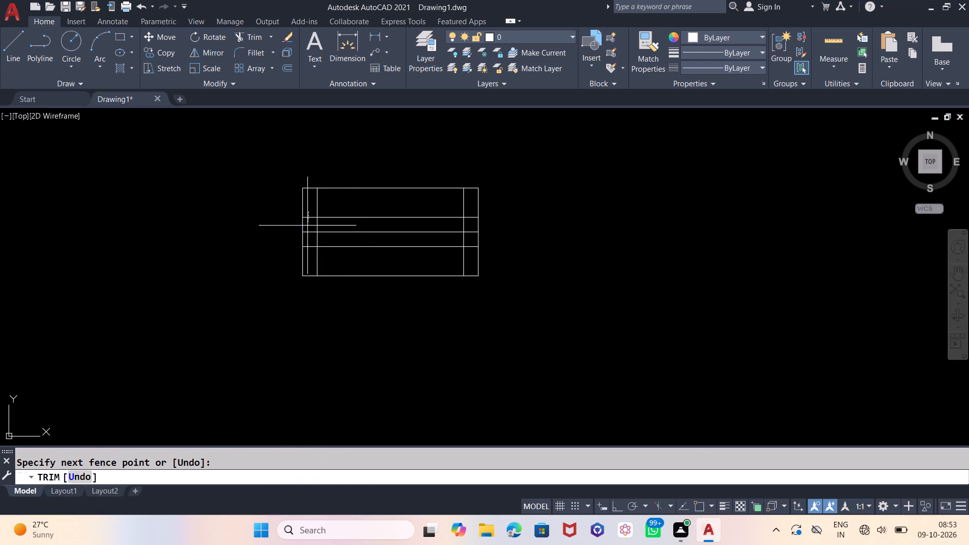
left_click(310, 255)
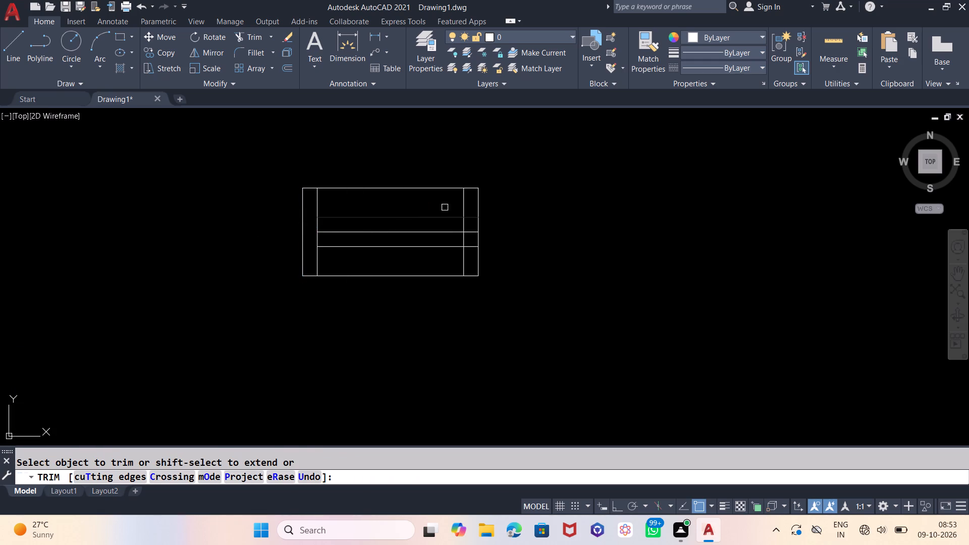
left_click(470, 209)
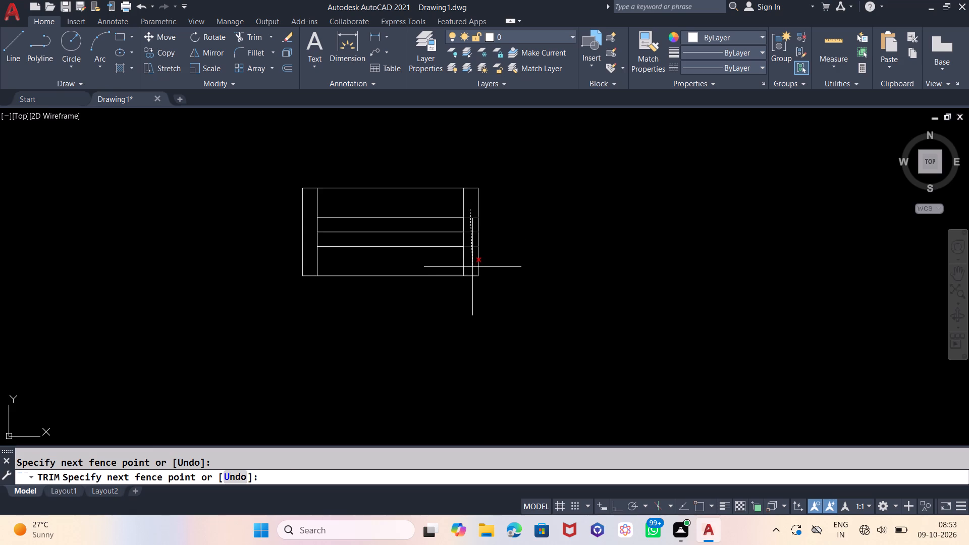
left_click(472, 264)
scroll(358, 334, "down", 2)
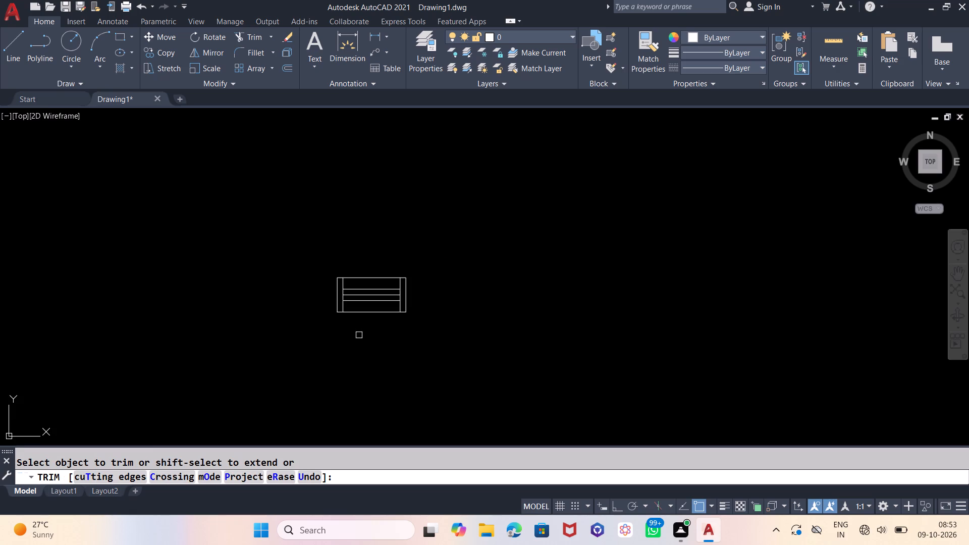
key("Escape")
Rotate the finished 1' by 6" opening symbol to a vertical orientation with Ortho on.
left_click_drag(461, 228, 444, 237)
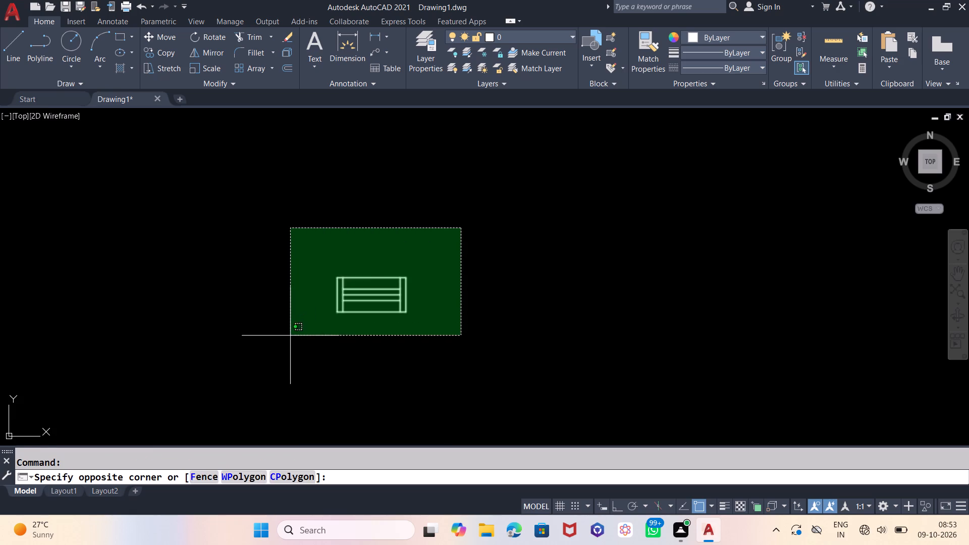
left_click(289, 339)
type("RO")
key("Return")
left_click(478, 245)
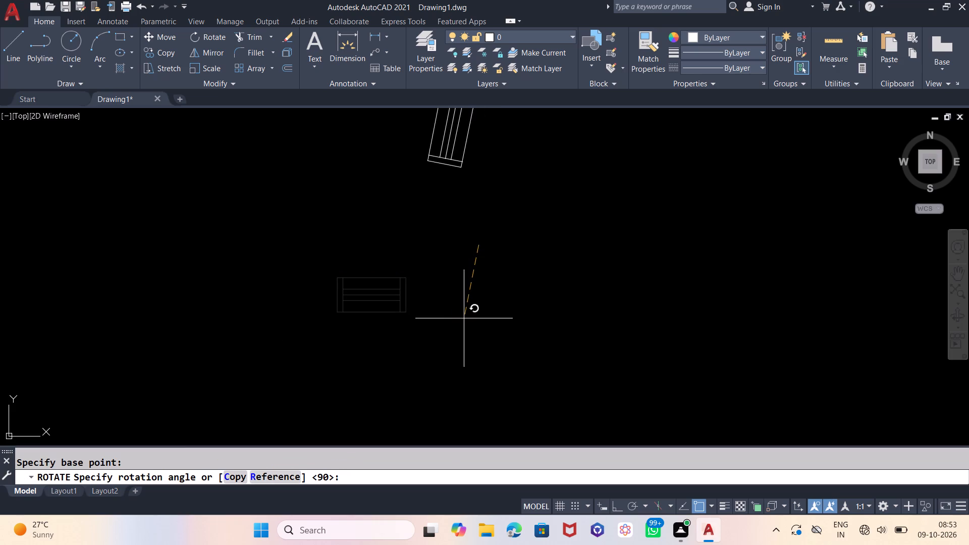
key("F8")
left_click(464, 318)
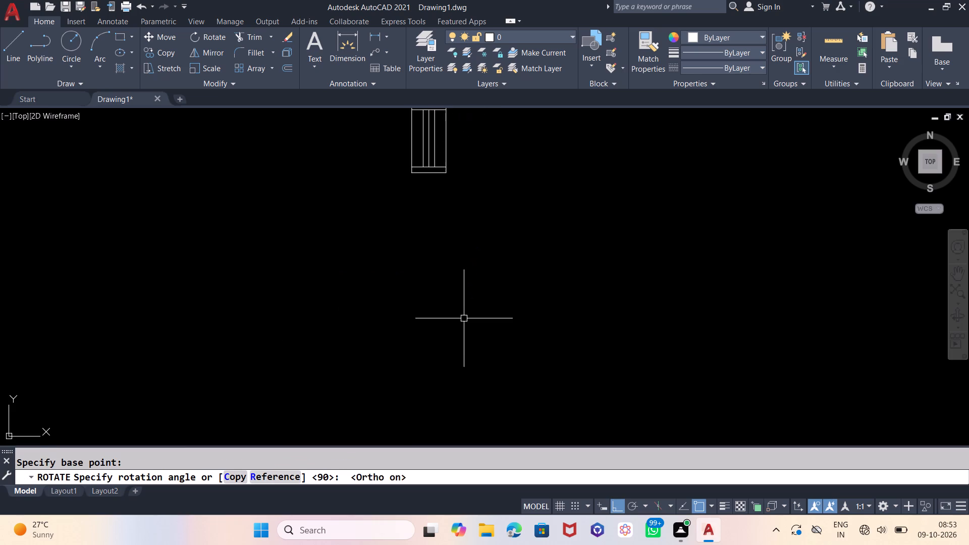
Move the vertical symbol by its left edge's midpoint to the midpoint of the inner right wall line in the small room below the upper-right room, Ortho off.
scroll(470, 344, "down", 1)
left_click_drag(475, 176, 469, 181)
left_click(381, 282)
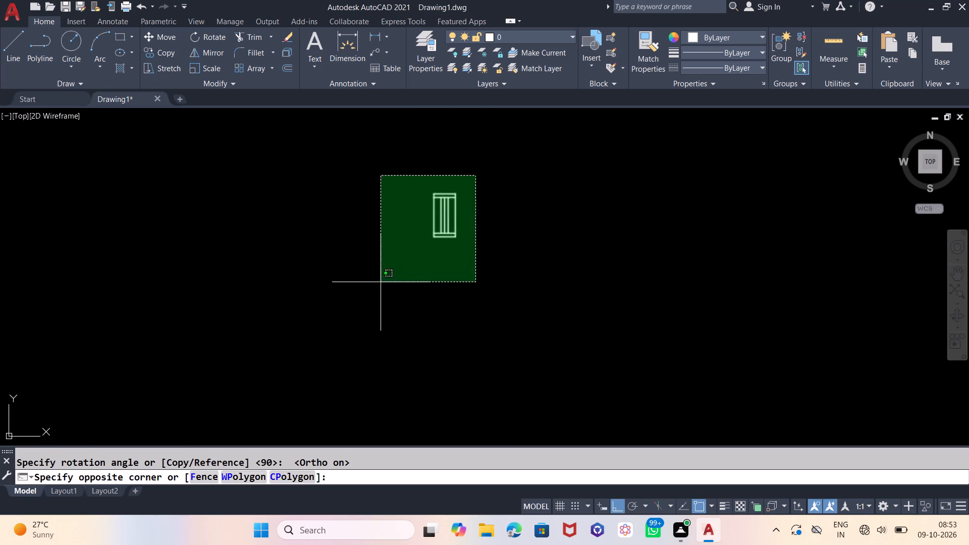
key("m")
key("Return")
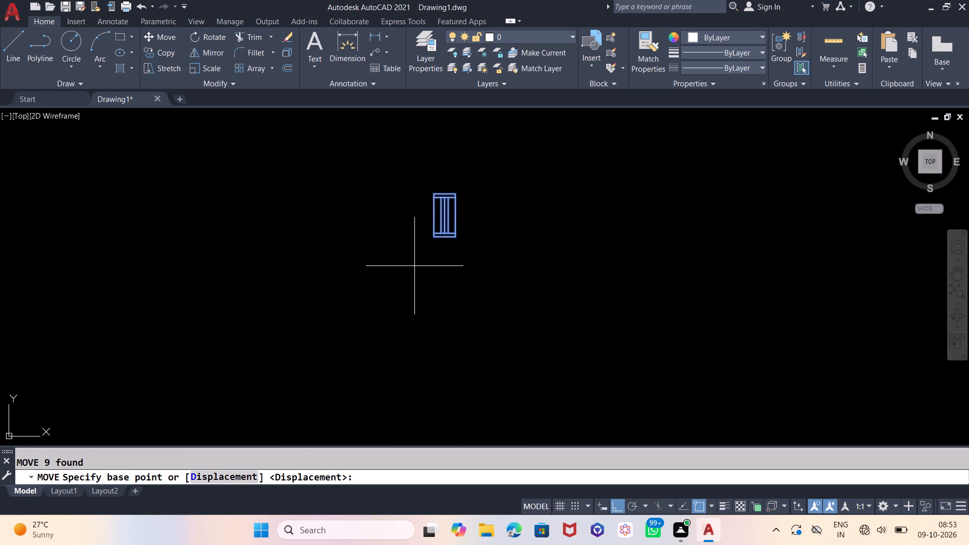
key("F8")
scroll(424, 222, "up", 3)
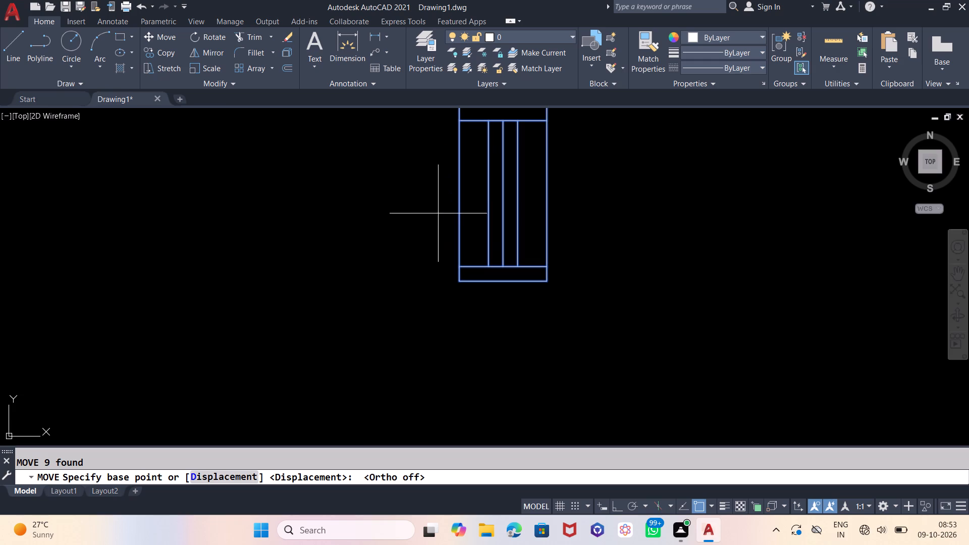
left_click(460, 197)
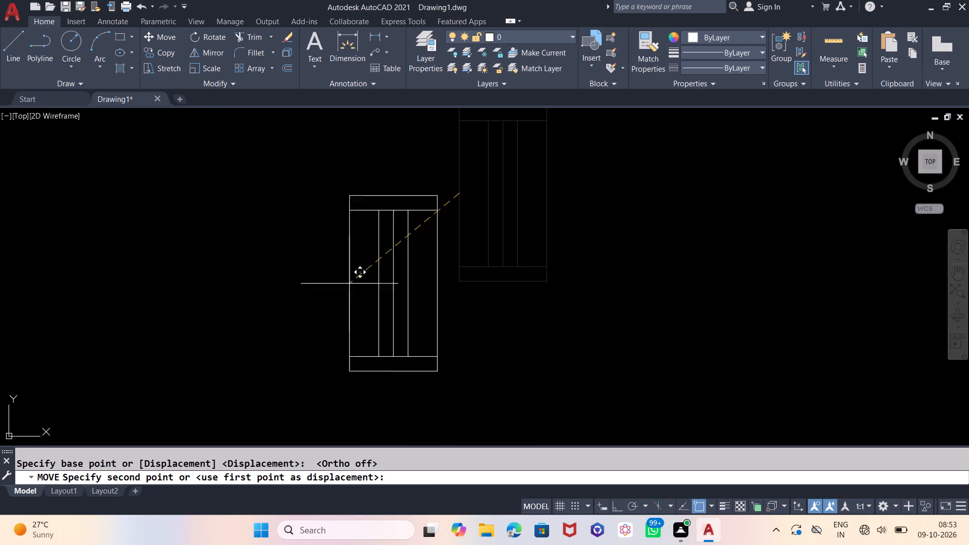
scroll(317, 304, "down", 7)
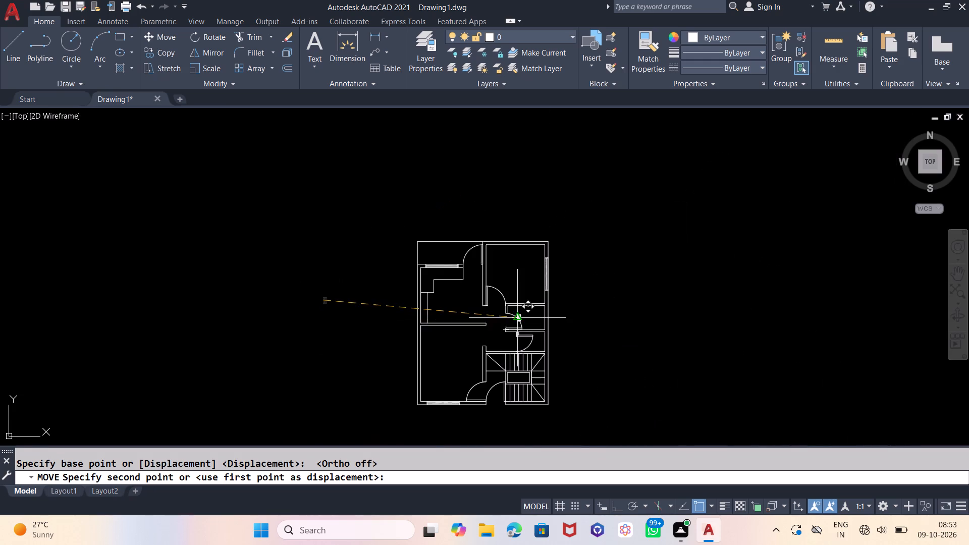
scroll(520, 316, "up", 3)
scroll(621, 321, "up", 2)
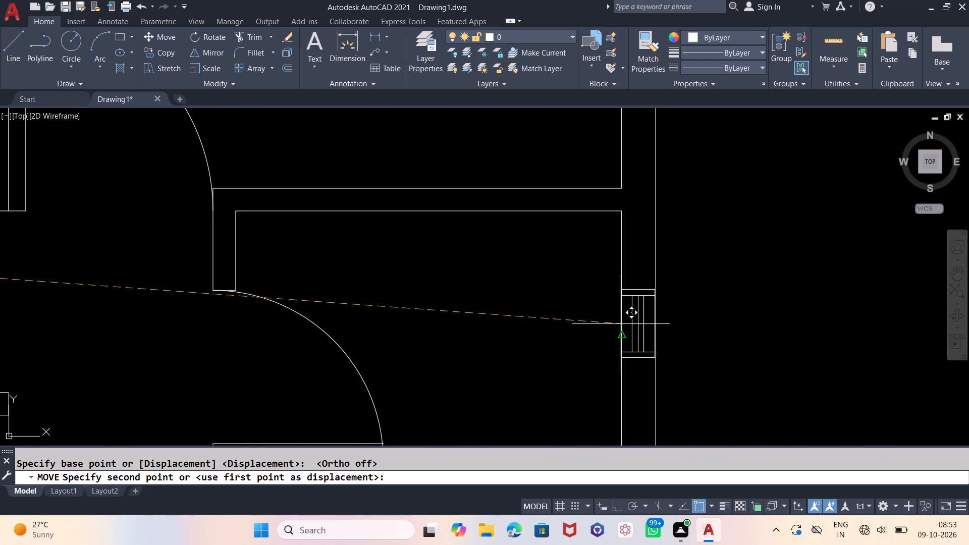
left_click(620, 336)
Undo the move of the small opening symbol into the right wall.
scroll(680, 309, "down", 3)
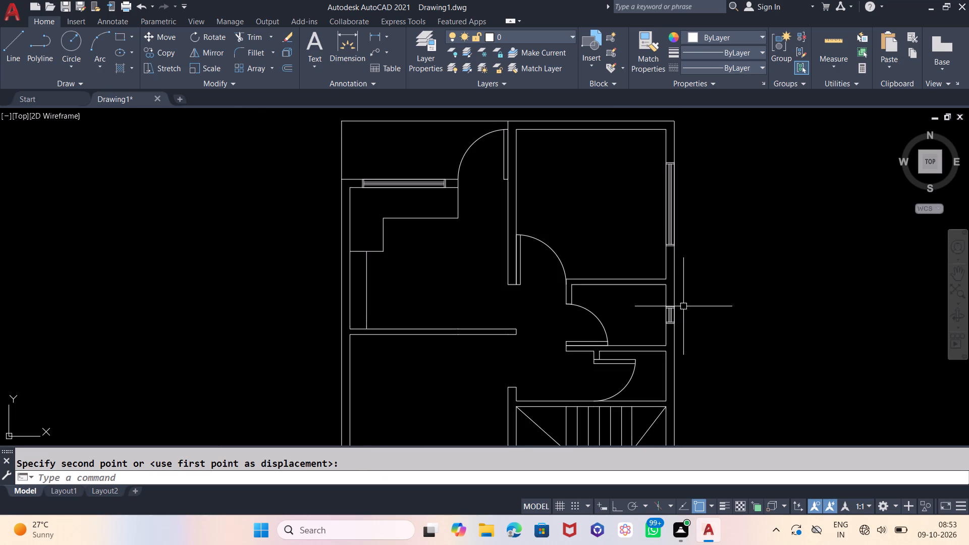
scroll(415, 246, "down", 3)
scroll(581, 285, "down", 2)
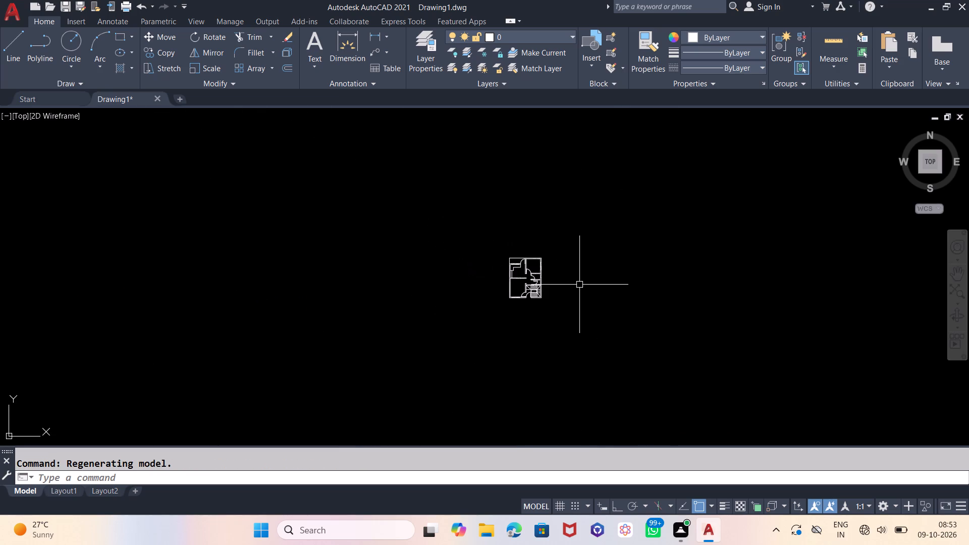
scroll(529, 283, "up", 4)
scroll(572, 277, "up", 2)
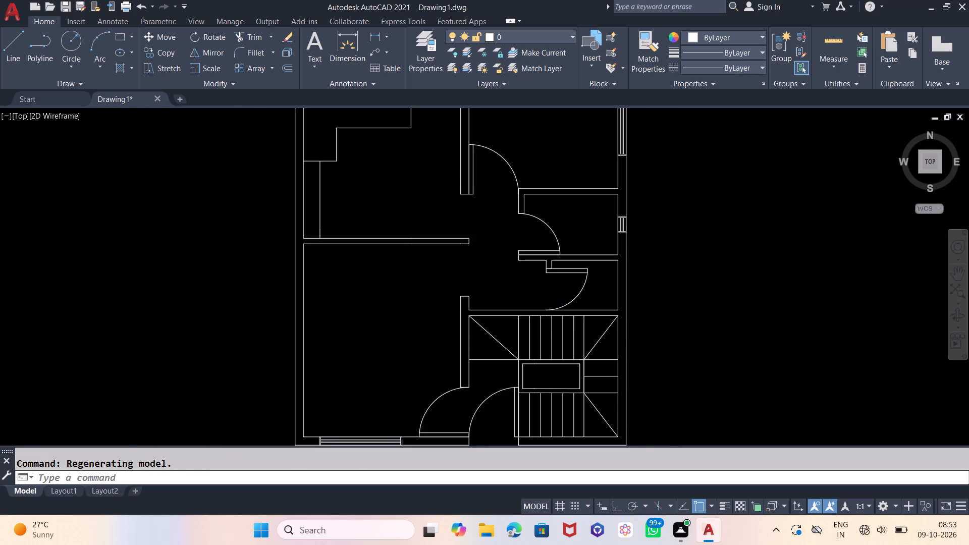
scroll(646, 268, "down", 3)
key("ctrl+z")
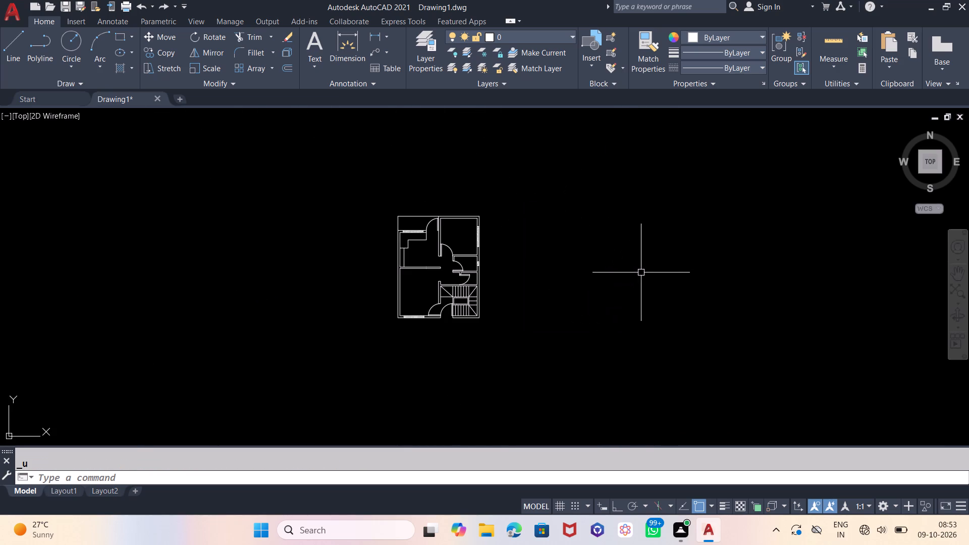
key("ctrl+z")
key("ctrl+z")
Copy the vertical 1' by 6" opening symbol about 1'-9" straight down with Ortho on.
scroll(691, 280, "down", 2)
left_click(635, 226)
left_click(533, 312)
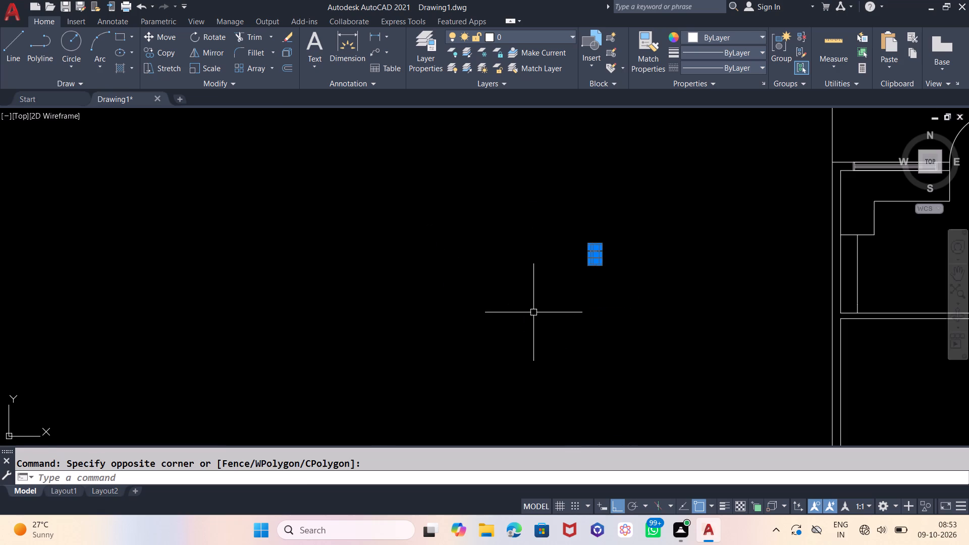
type("CP")
key("Return")
left_click(533, 311)
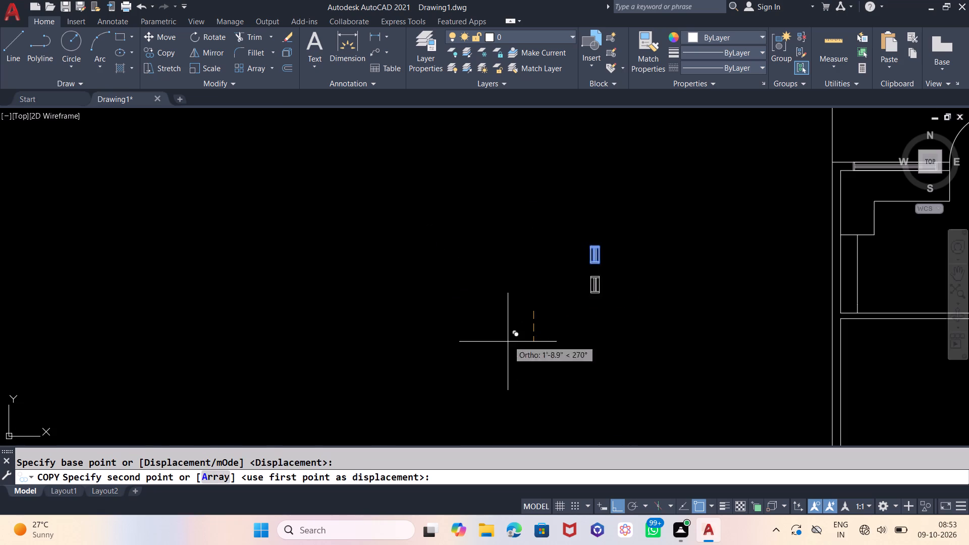
left_click(508, 342)
key("Escape")
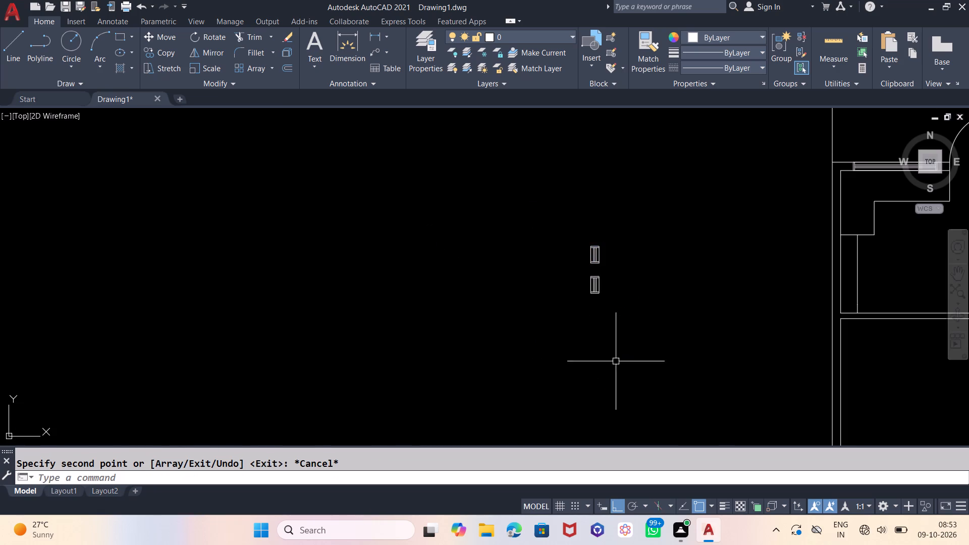
Move the upper symbol by its left edge's midpoint to the inner right wall line's midpoint in the small room below the upper-right room, Ortho off.
left_click_drag(626, 214, 602, 236)
left_click(545, 269)
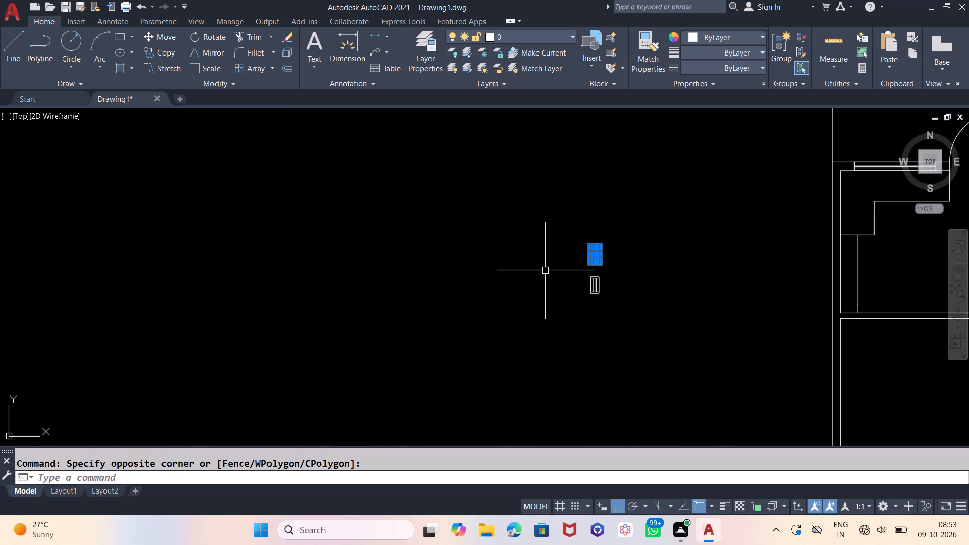
key("m")
key("Return")
scroll(588, 252, "up", 4)
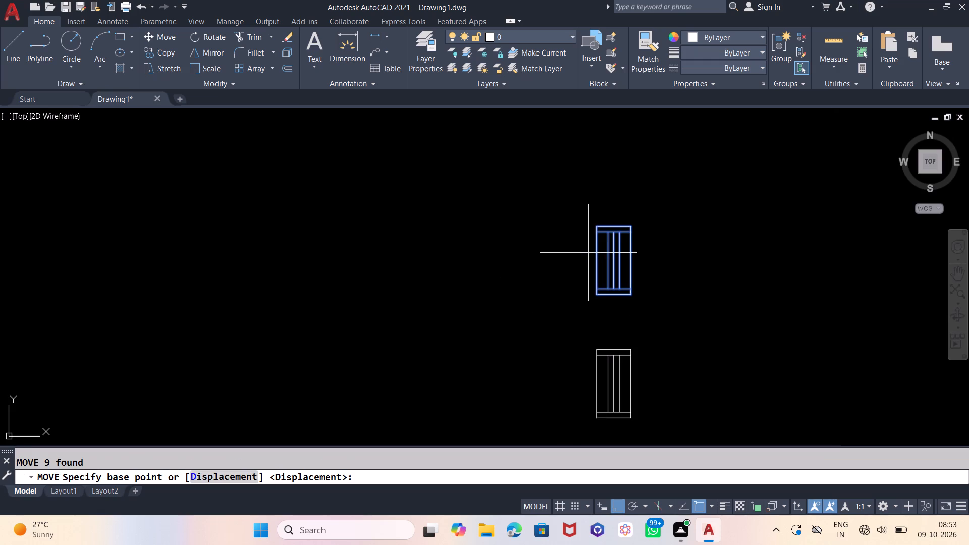
scroll(590, 256, "up", 4)
left_click(618, 274)
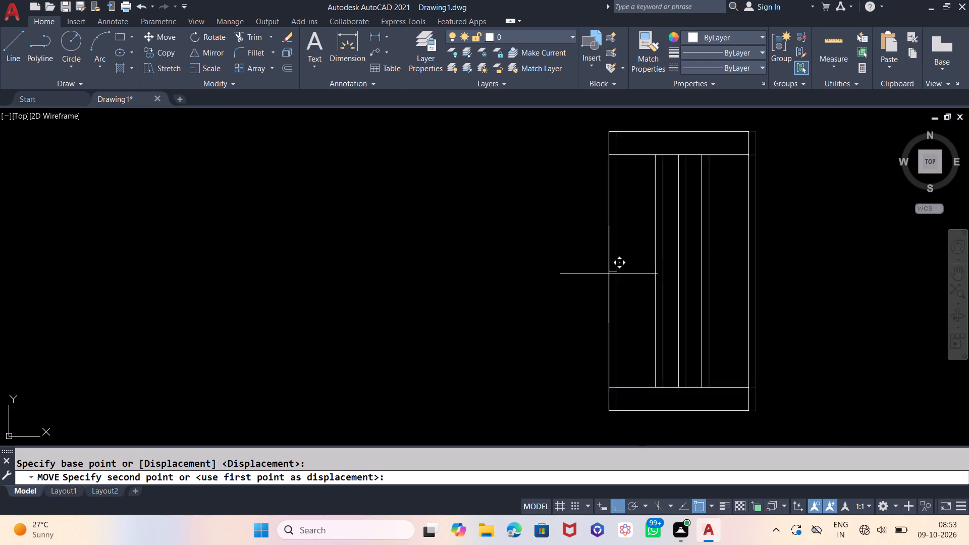
scroll(409, 244, "down", 9)
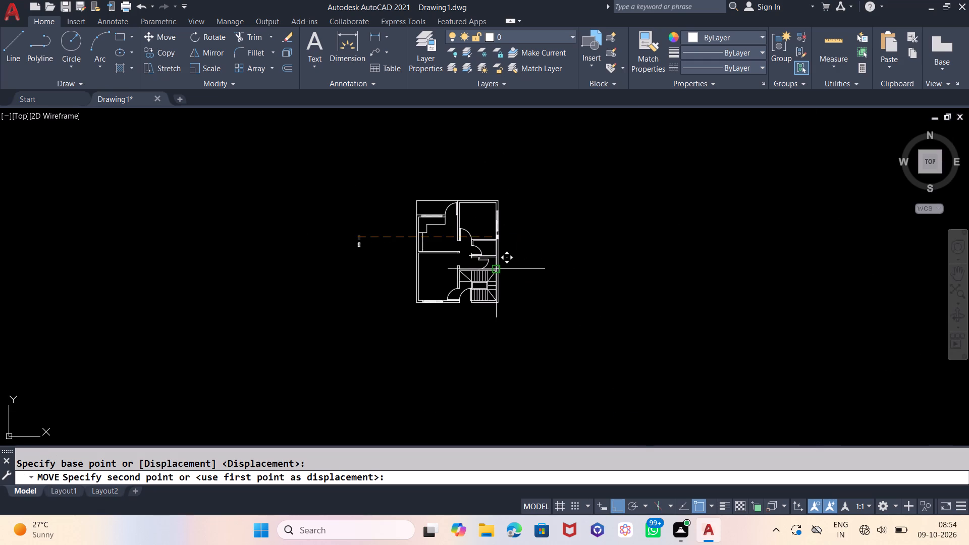
key("F8")
scroll(498, 256, "up", 5)
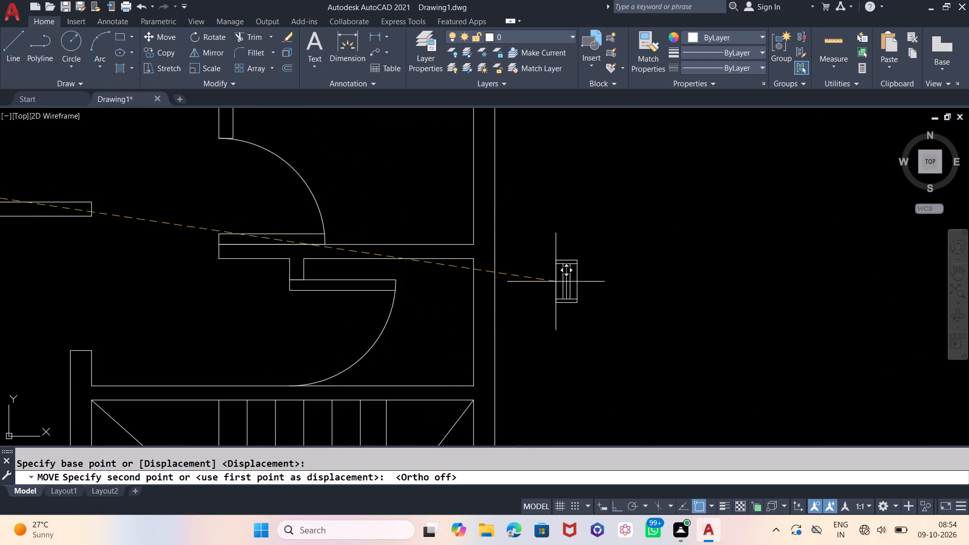
scroll(557, 282, "down", 3)
scroll(538, 244, "up", 3)
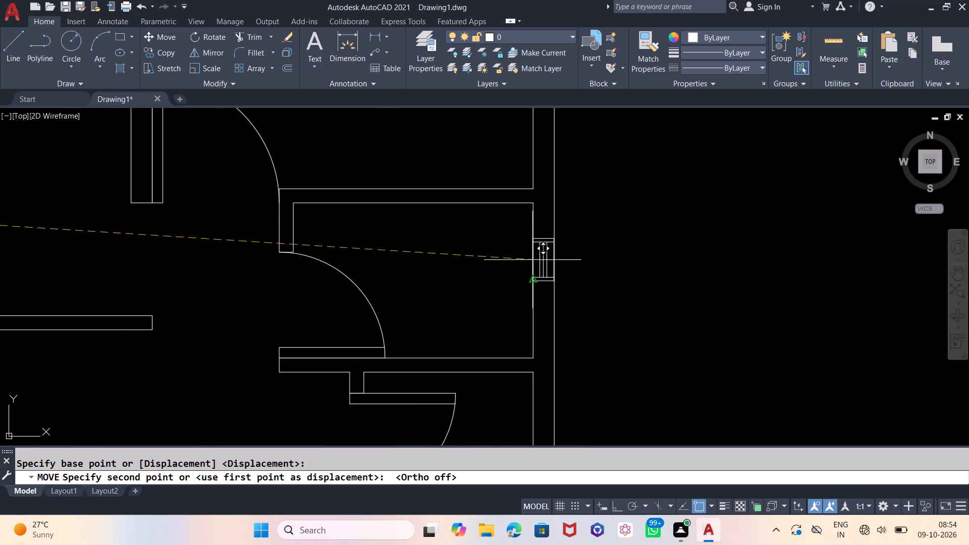
left_click(533, 281)
Move the remaining symbol by its left edge's midpoint to the inner right wall line's midpoint in the small room directly above the staircase.
scroll(633, 250, "down", 3)
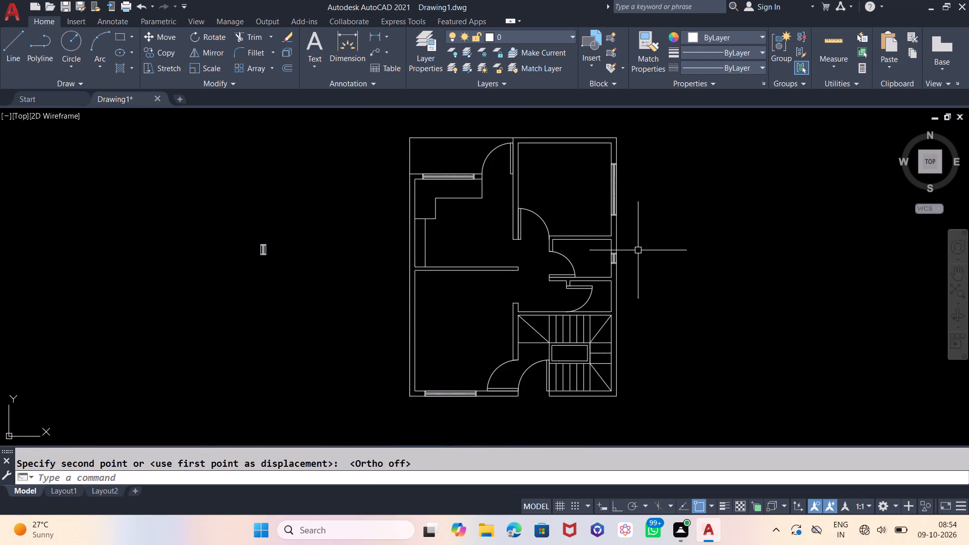
scroll(638, 250, "down", 1)
scroll(405, 248, "up", 3)
left_click_drag(415, 221, 404, 228)
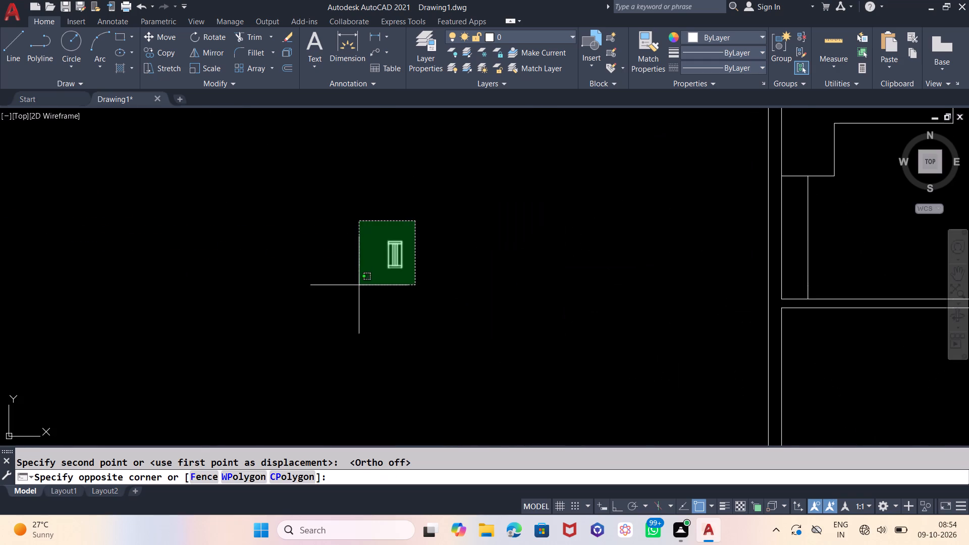
left_click(358, 288)
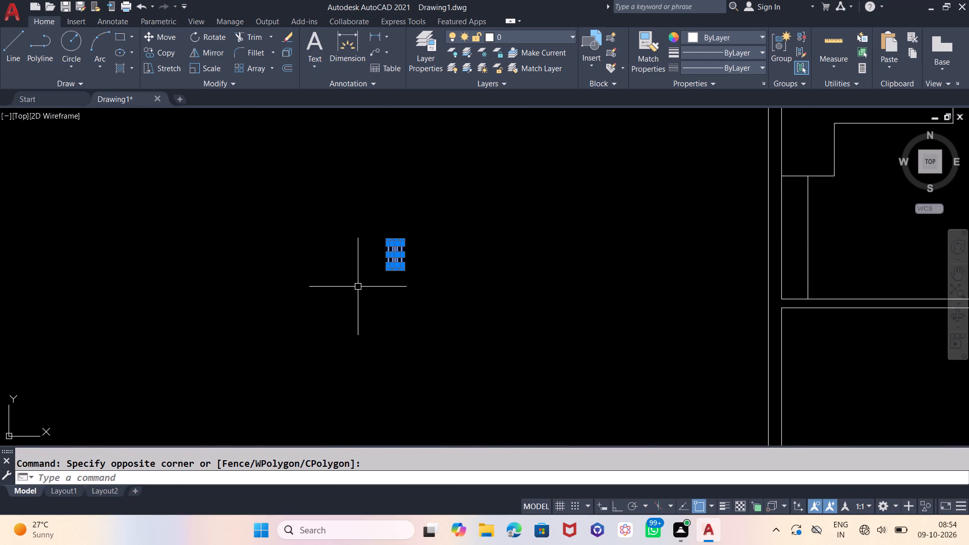
key("m")
key("Return")
scroll(380, 257, "up", 2)
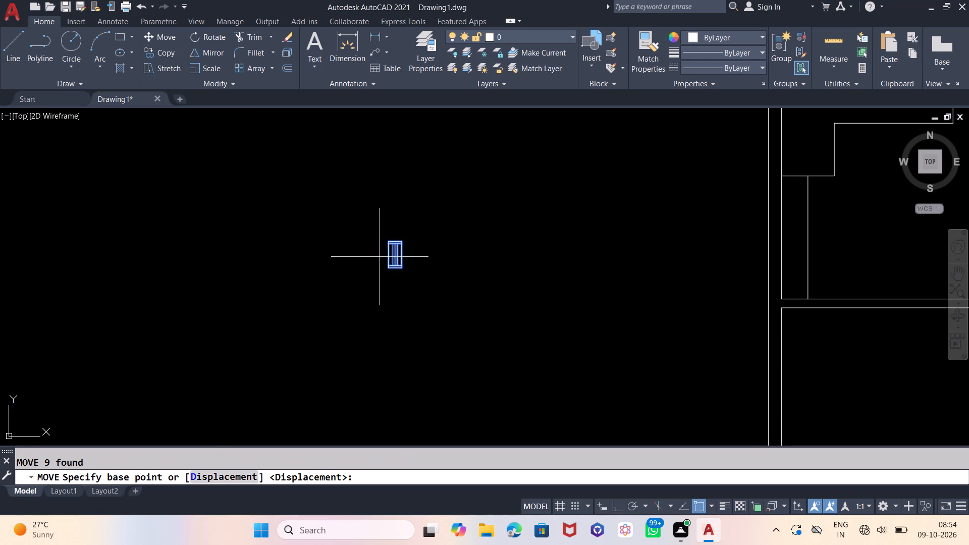
scroll(380, 257, "up", 3)
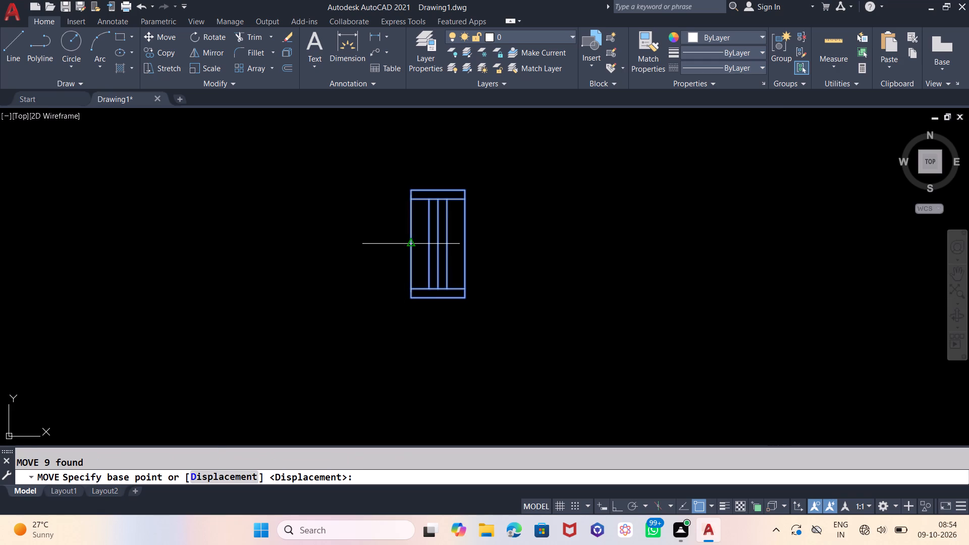
left_click(412, 245)
scroll(297, 225, "down", 8)
scroll(366, 251, "up", 4)
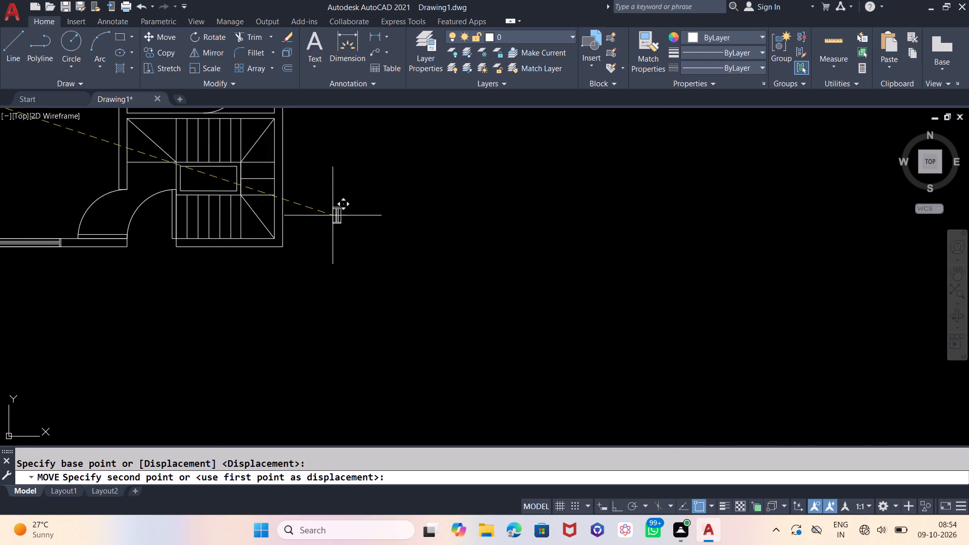
scroll(510, 340, "down", 3)
scroll(431, 277, "up", 5)
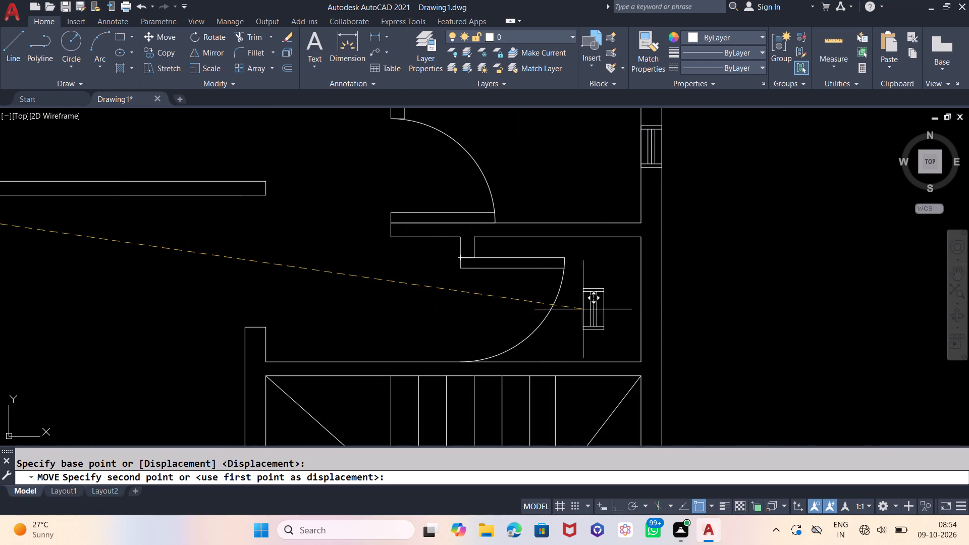
left_click(640, 299)
Open DesignCenter and browse the sample en-us DesignCenter folder to the blocks of Home - Space Planner.dwg.
scroll(655, 248, "down", 4)
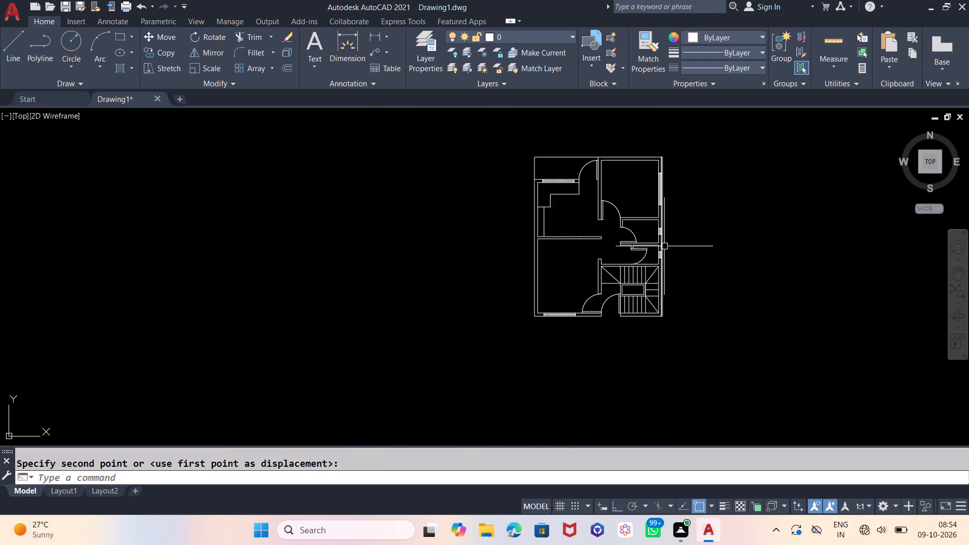
scroll(632, 366, "down", 1)
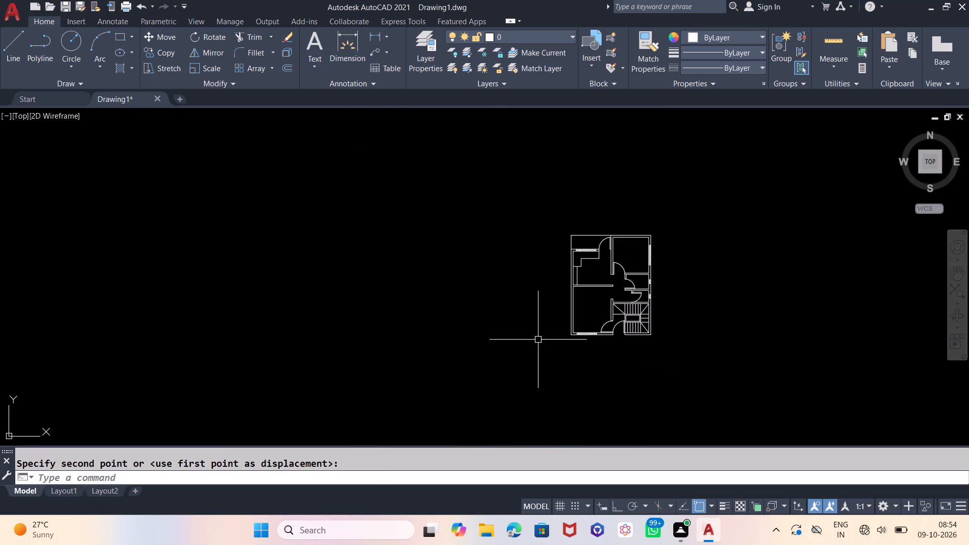
key("z")
key("Return")
key("e")
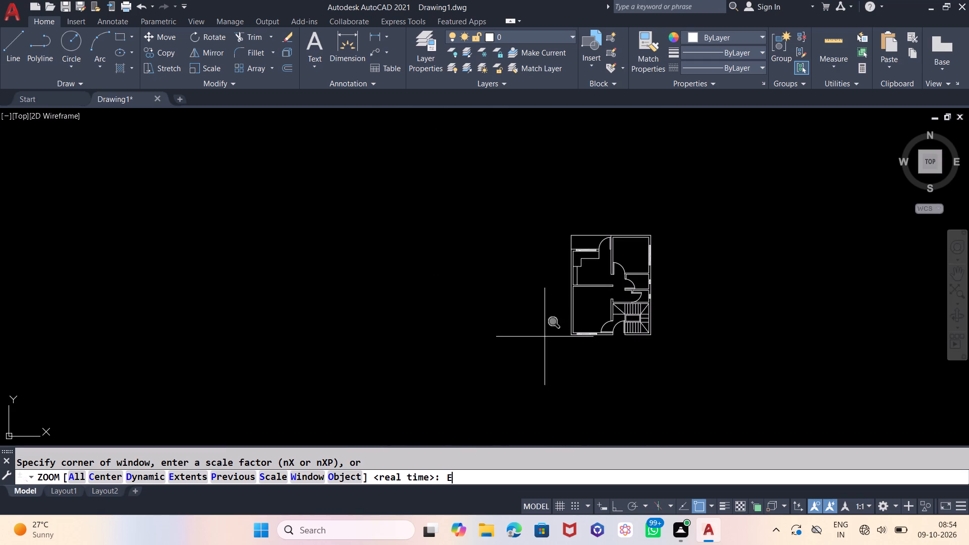
key("Return")
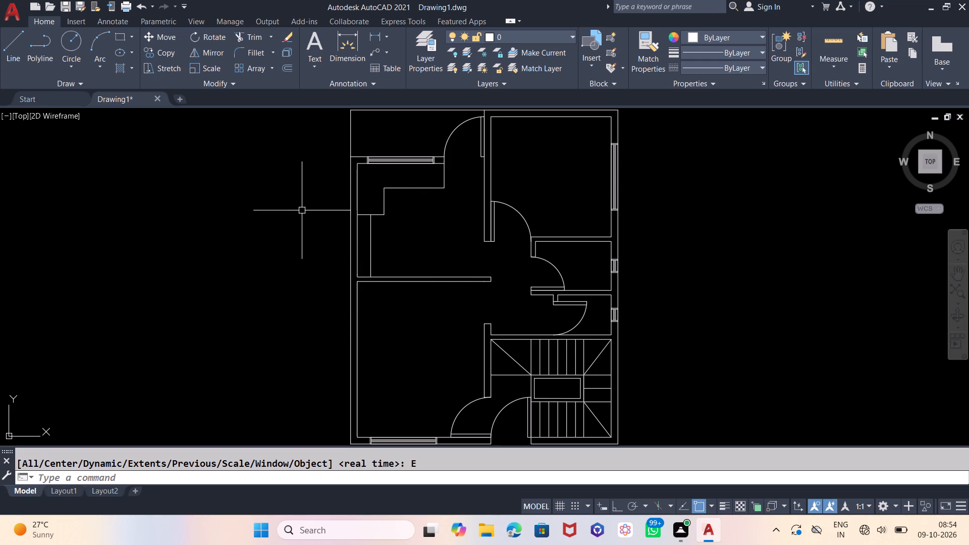
type("DC")
key("Return")
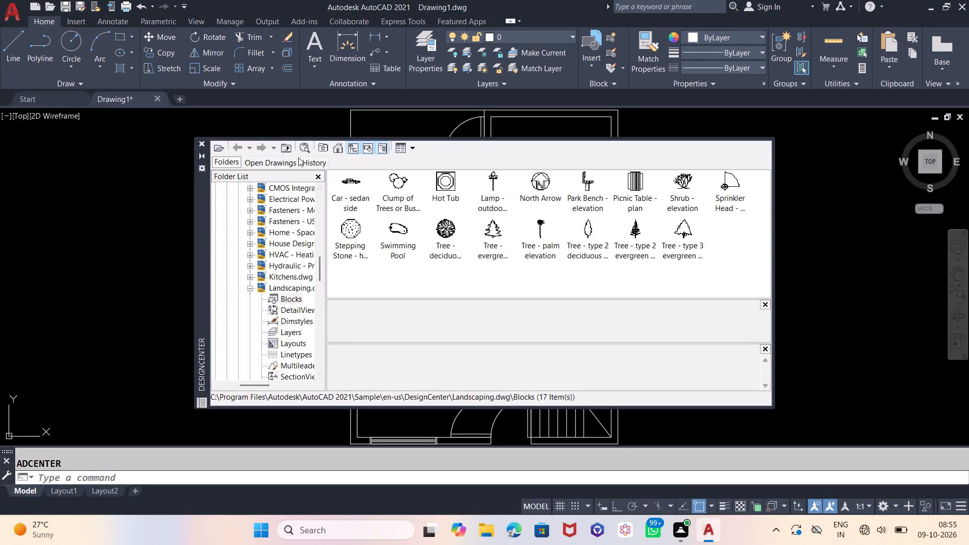
left_click(236, 147)
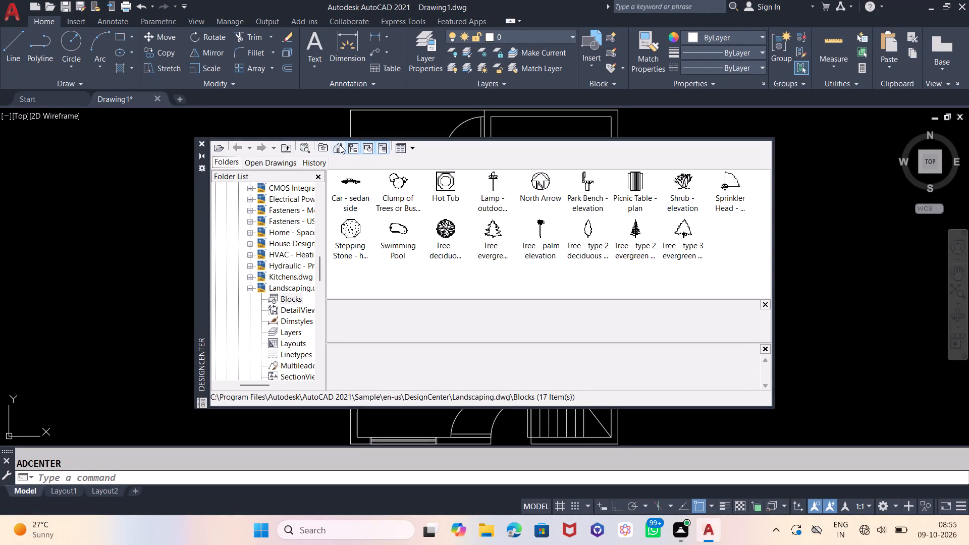
left_click(340, 145)
double_click(438, 187)
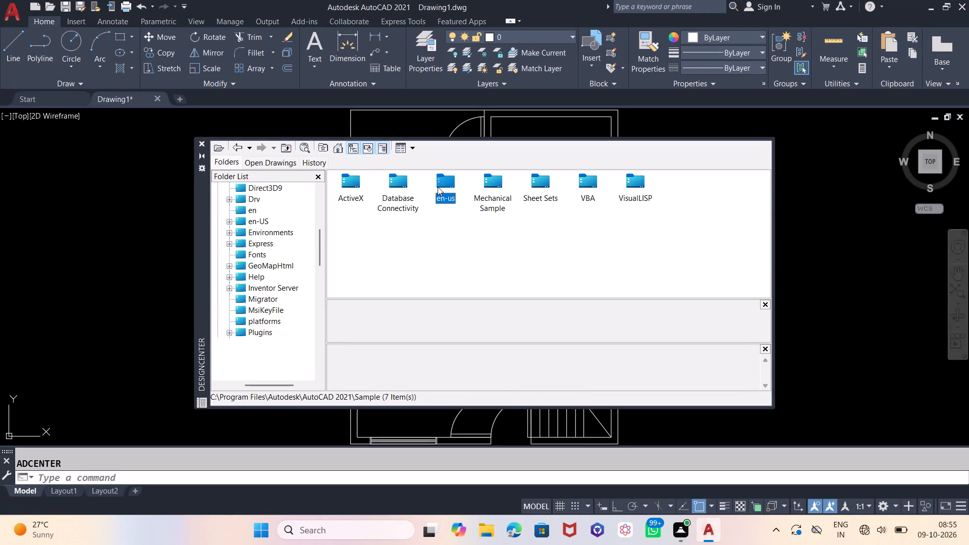
double_click(346, 182)
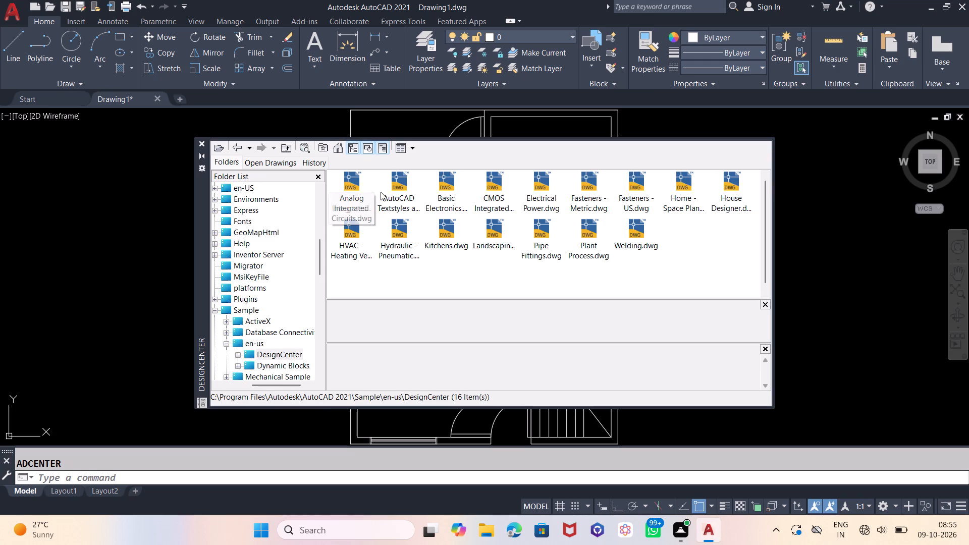
double_click(683, 178)
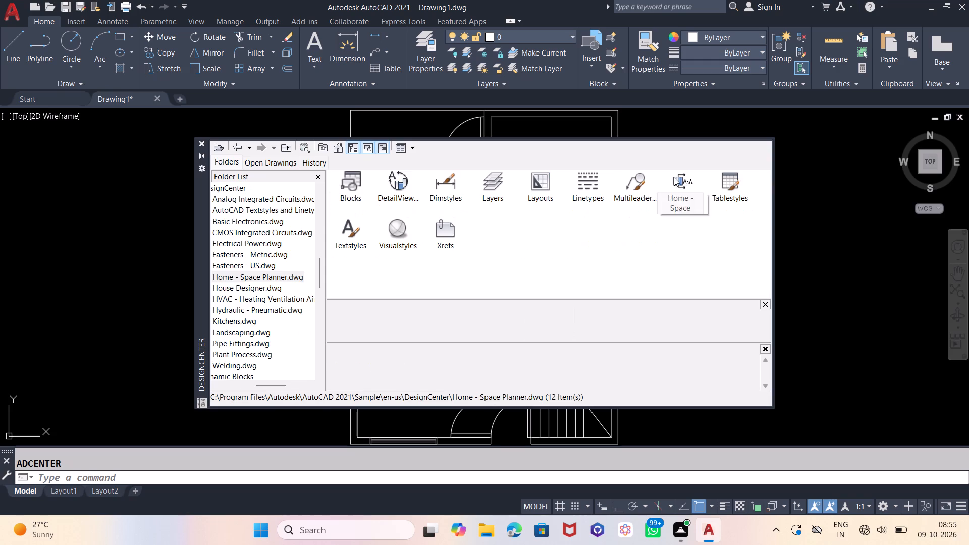
double_click(358, 184)
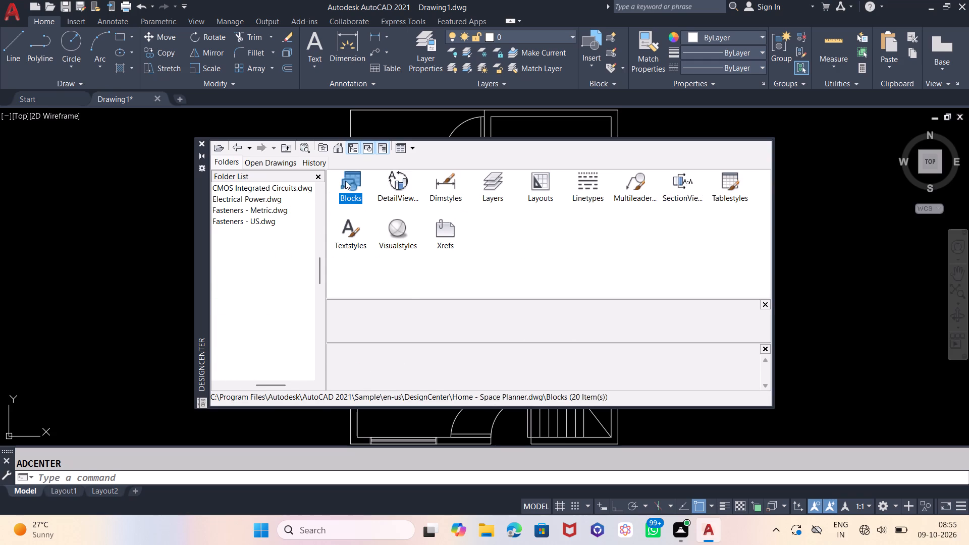
Insert the Bed - Queen and Dining Set - 36 x 72 in. blocks in the empty area left of the floor plan.
left_click_drag(347, 180, 119, 170)
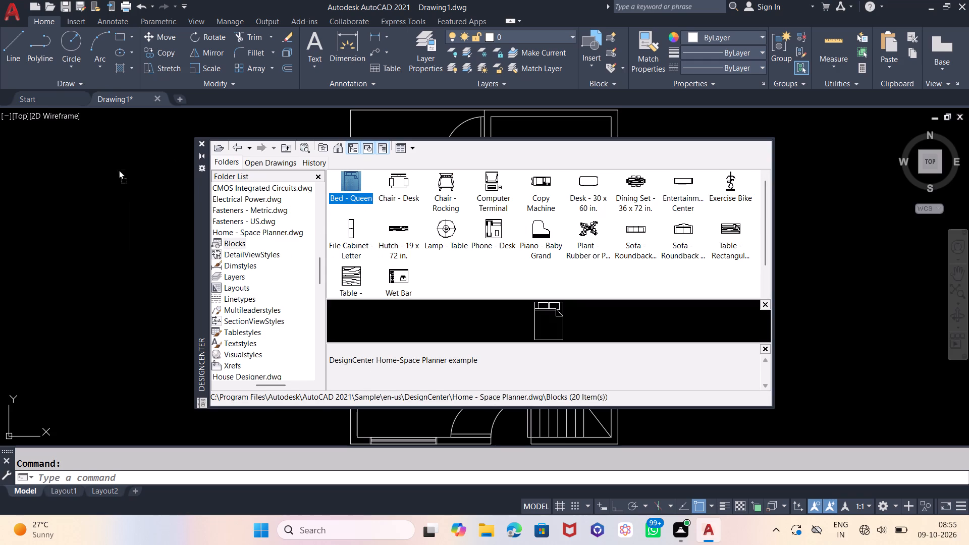
left_click_drag(119, 170, 118, 170)
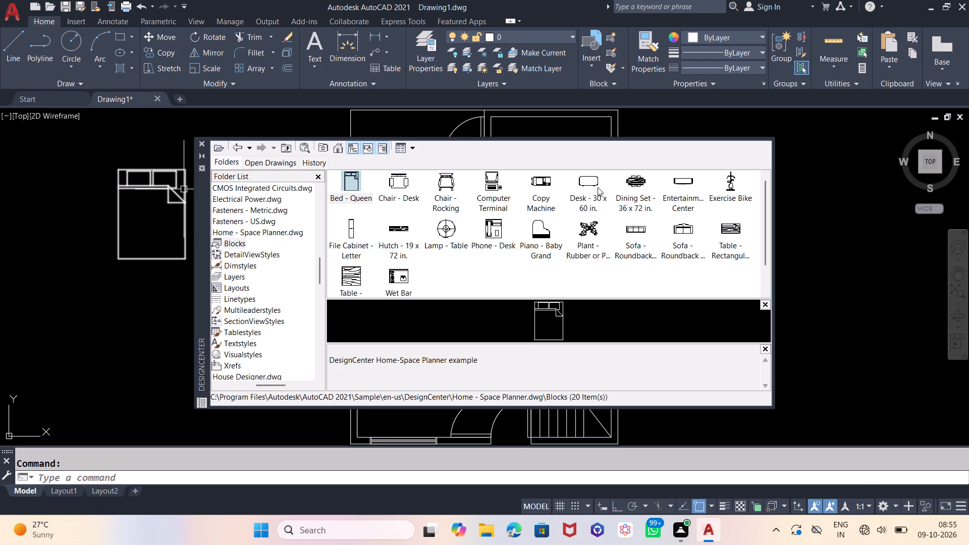
left_click_drag(636, 178, 258, 186)
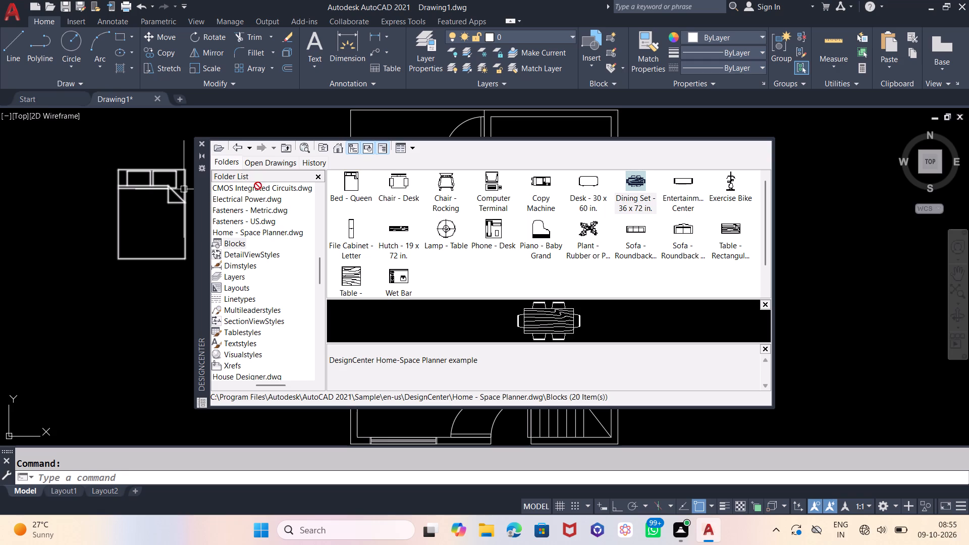
left_click_drag(258, 186, 55, 181)
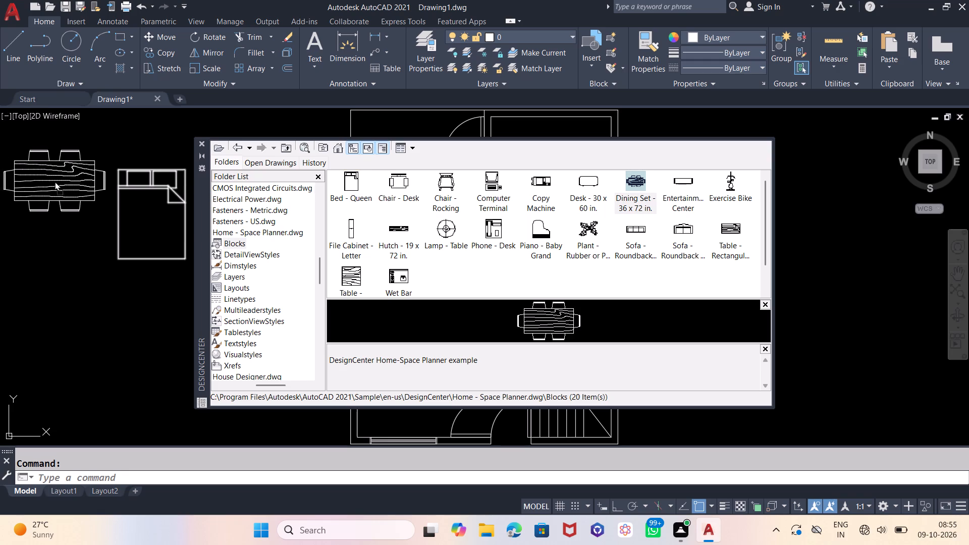
left_click_drag(55, 181, 58, 184)
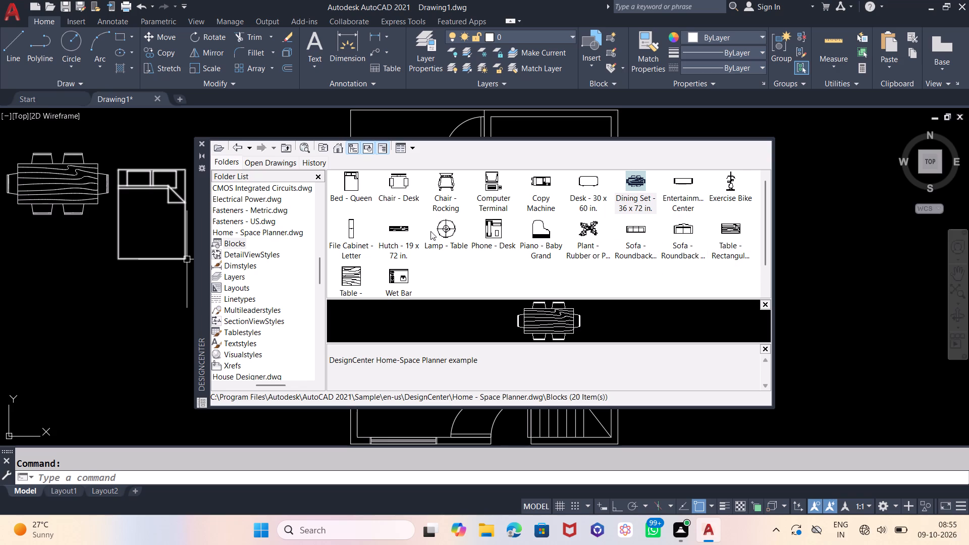
Insert the Toilet - top block from House Designer.dwg in the empty area right of the floor plan.
left_click(236, 148)
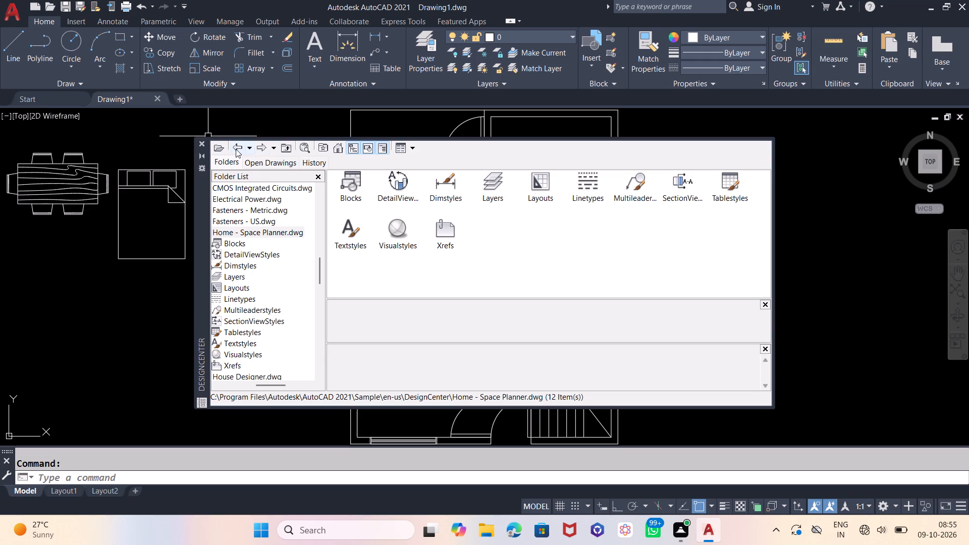
left_click(236, 149)
double_click(734, 180)
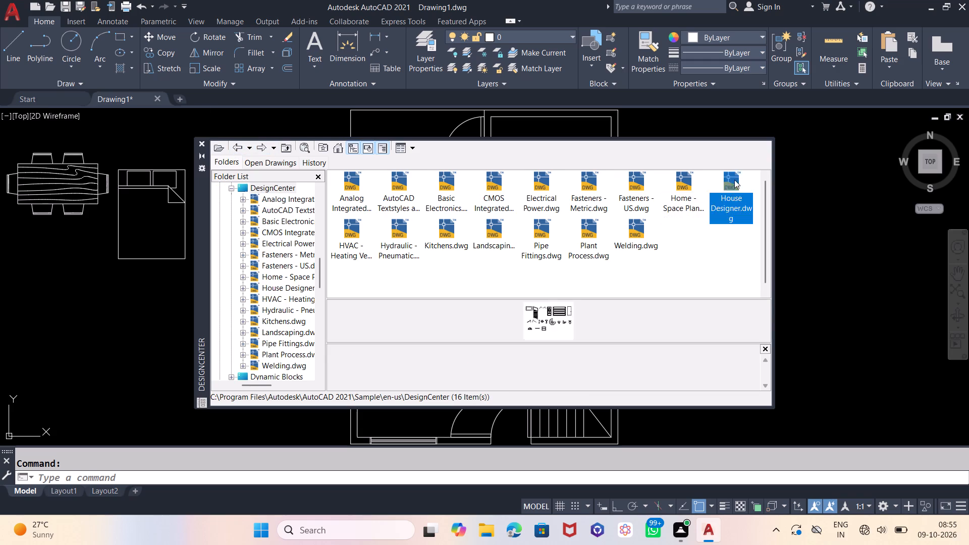
double_click(355, 178)
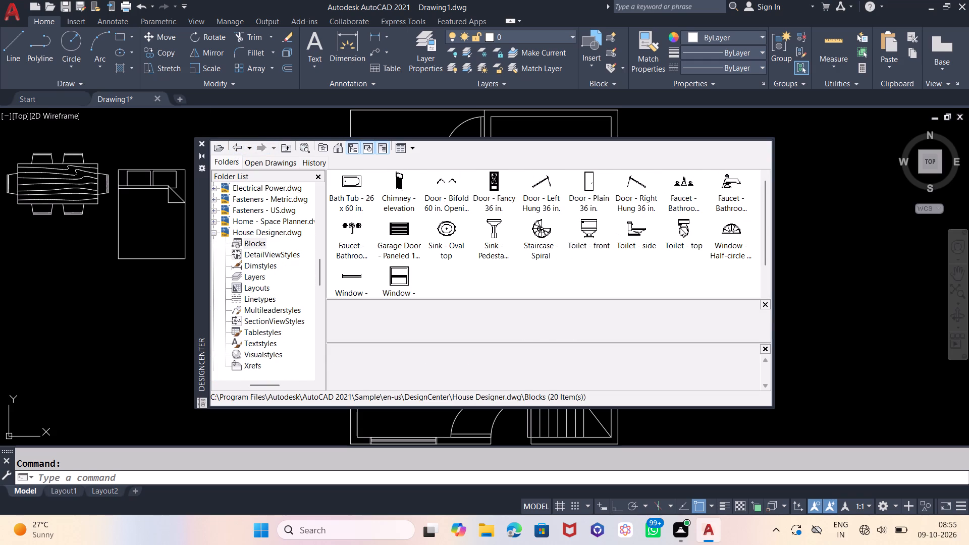
left_click_drag(681, 226, 835, 256)
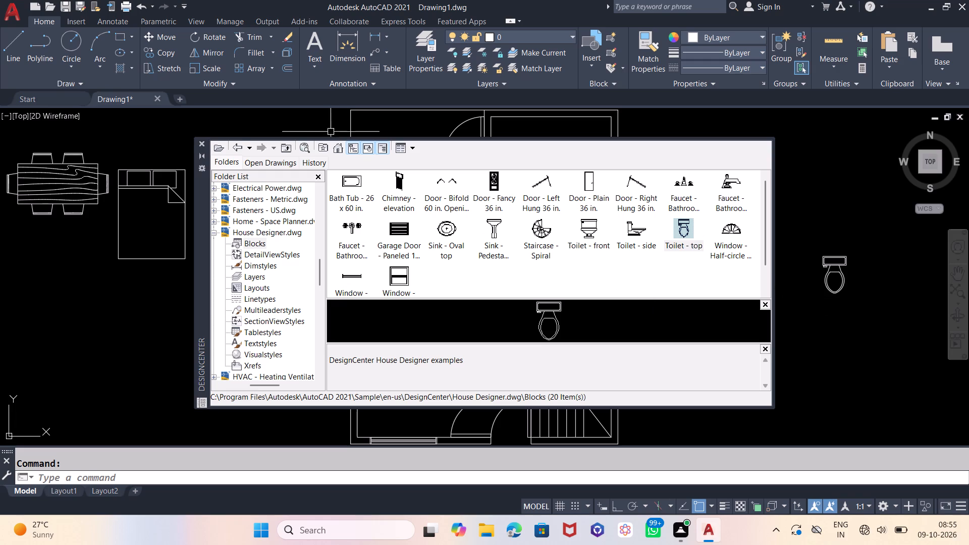
Insert the Sink-single block from the DesignCenter drawing Kitchens.dwg in the empty area right of the floor plan, below the toilet.
left_click(235, 144)
left_click(235, 145)
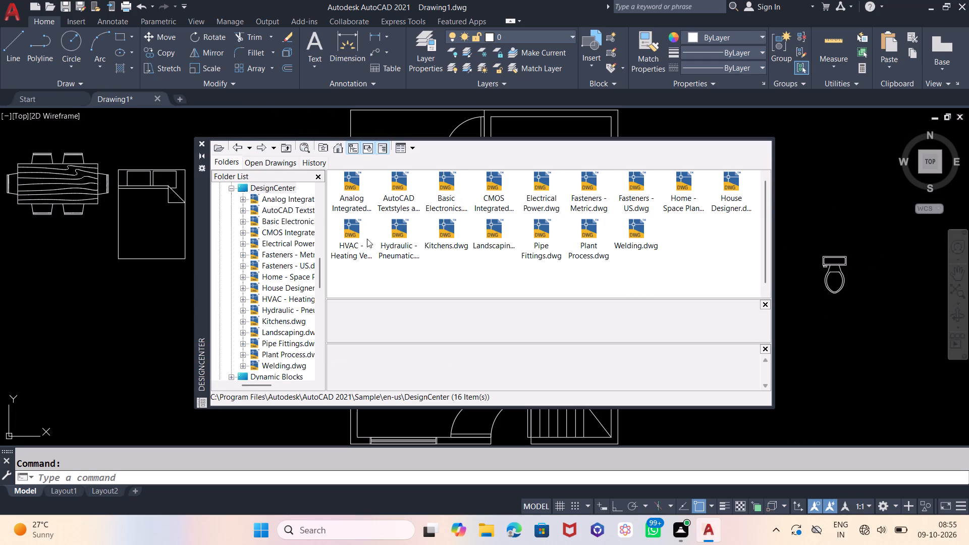
double_click(446, 225)
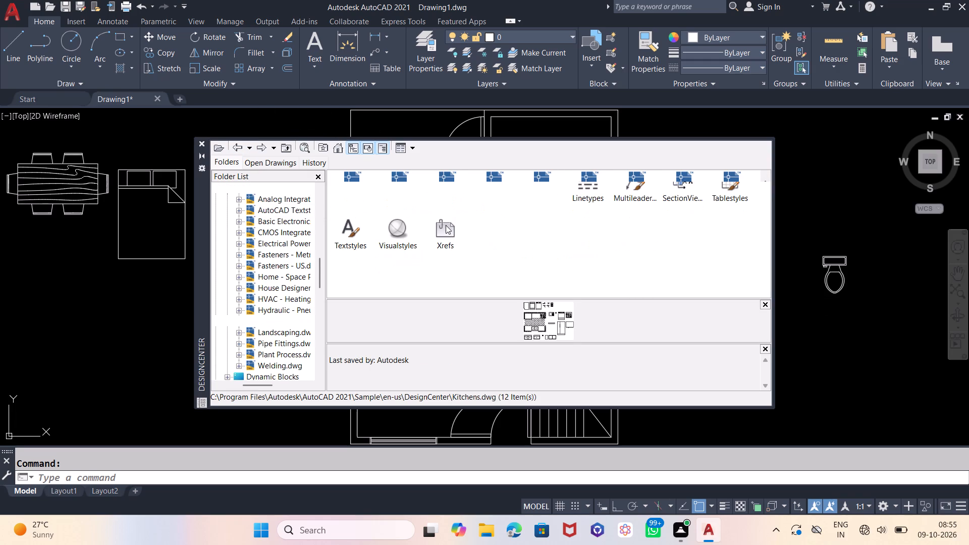
double_click(349, 175)
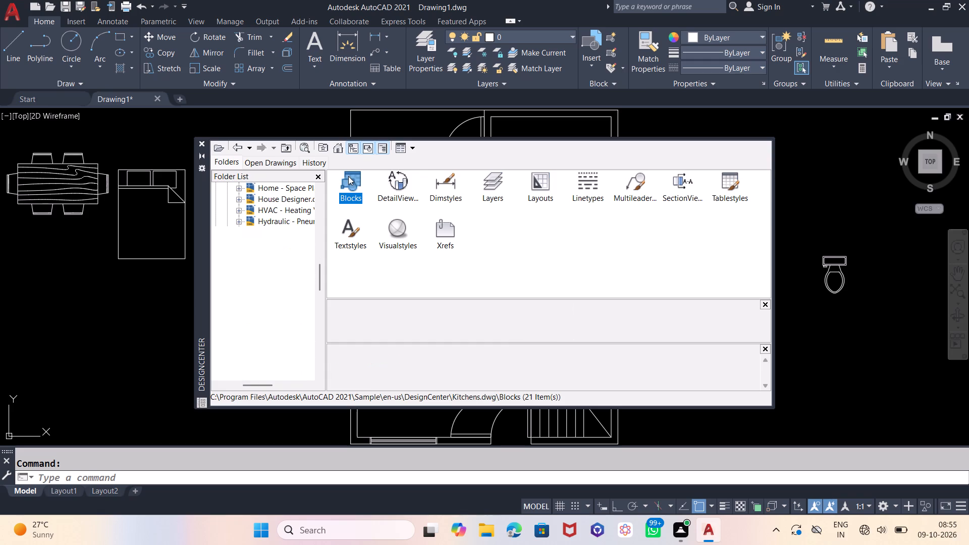
left_click_drag(348, 269, 825, 369)
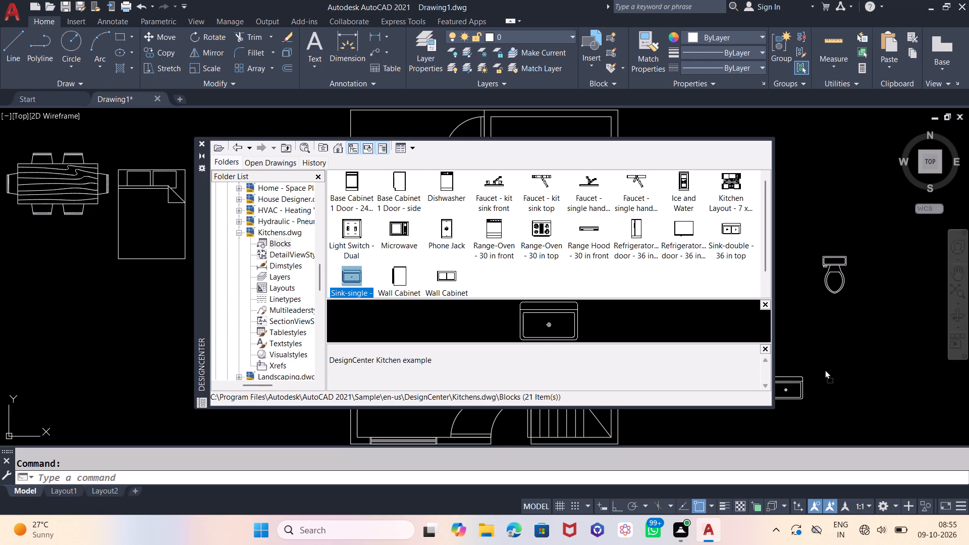
left_click_drag(825, 369, 830, 368)
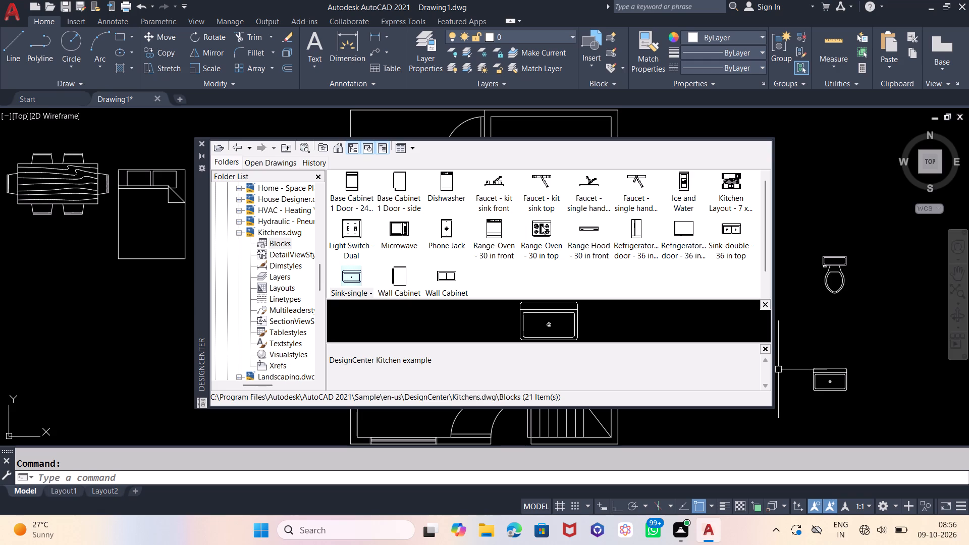
Browse the blocks of Landscaping.dwg in DesignCenter, and close DesignCenter.
left_click(234, 146)
left_click(234, 146)
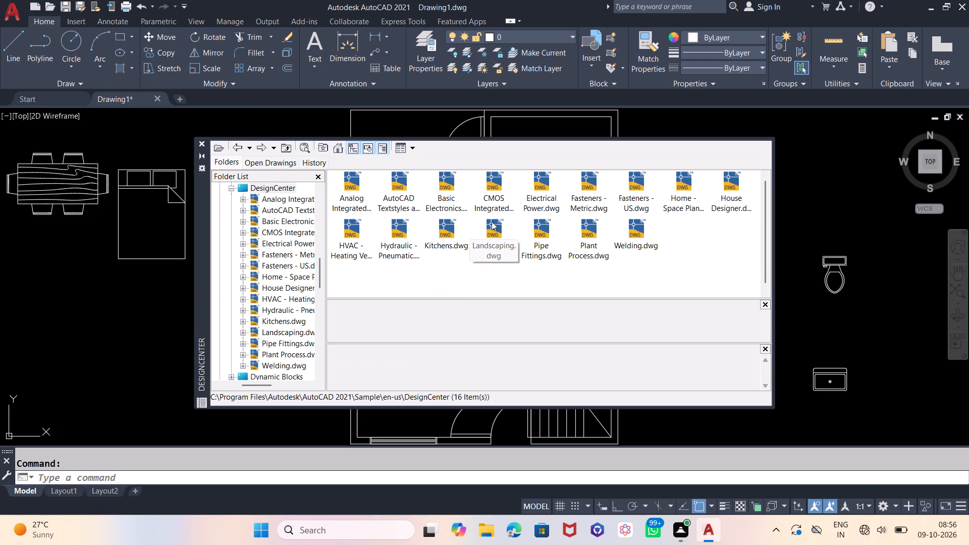
double_click(492, 222)
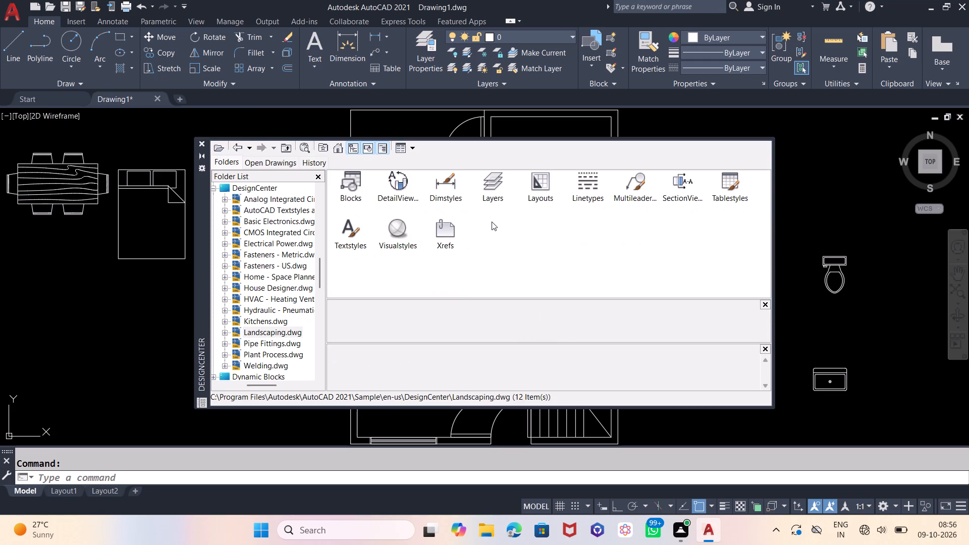
double_click(361, 176)
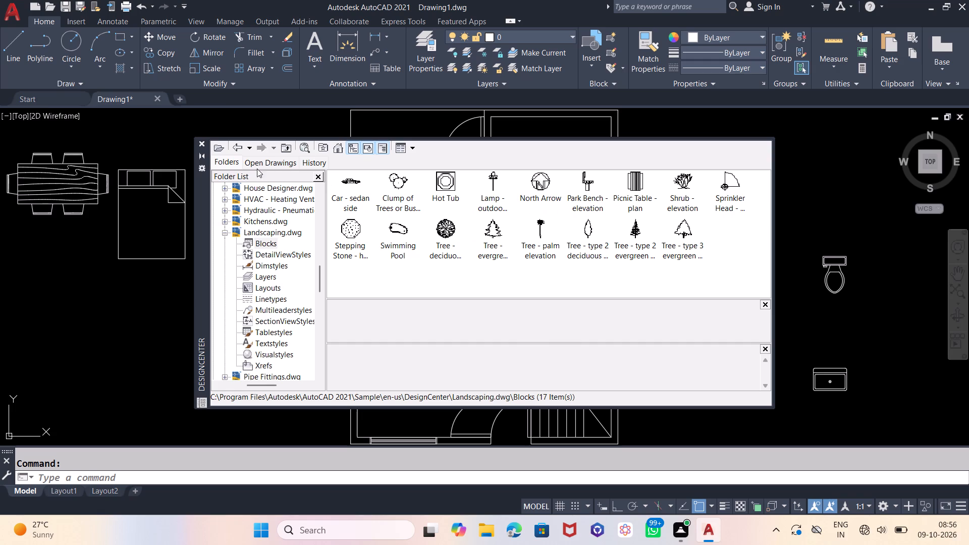
left_click(199, 140)
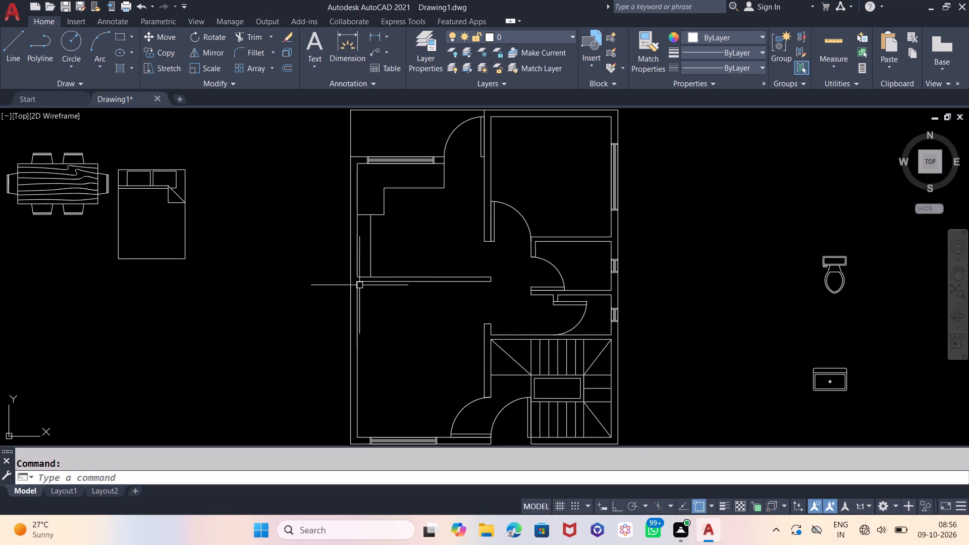
Rotate the queen bed block 270 degrees with Ortho on so its pillows face right.
scroll(626, 219, "down", 1)
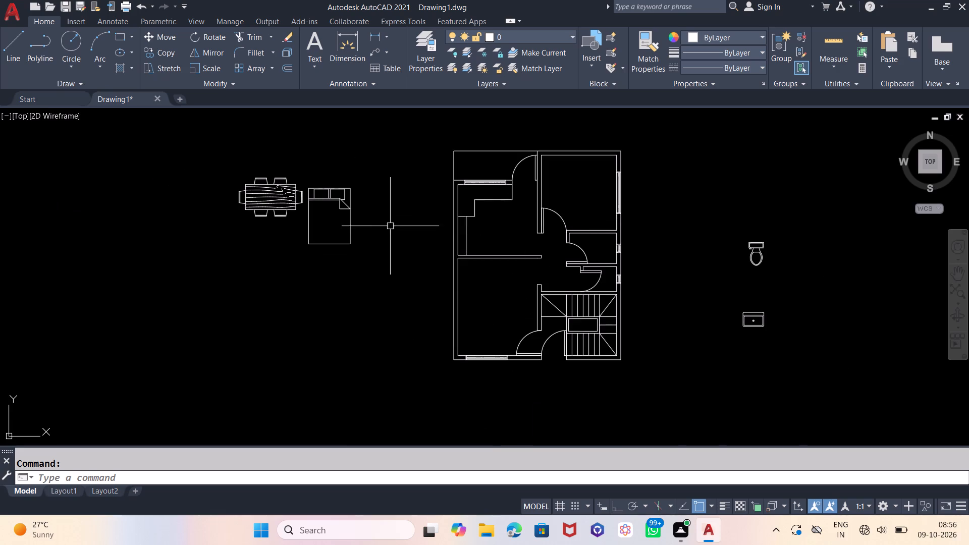
scroll(311, 199, "up", 2)
left_click(372, 169)
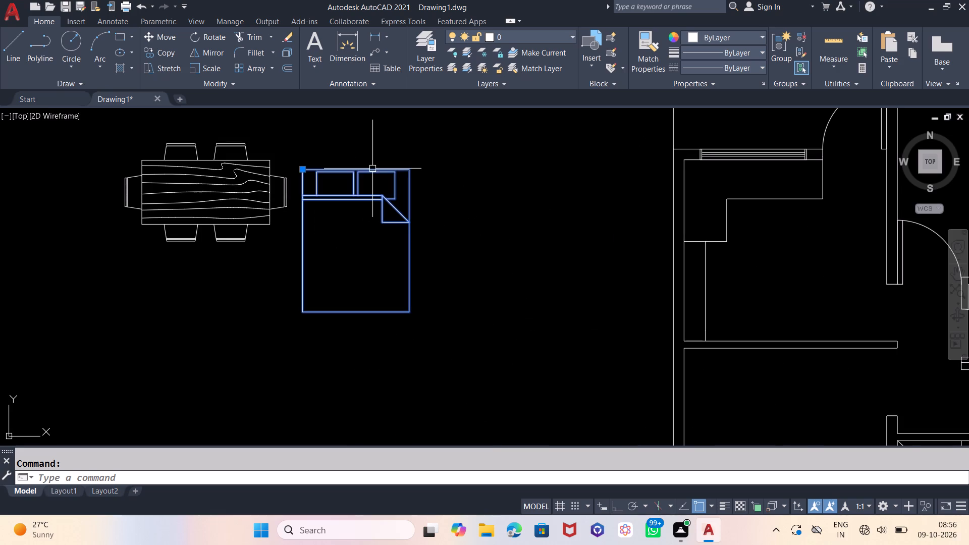
scroll(311, 291, "down", 1)
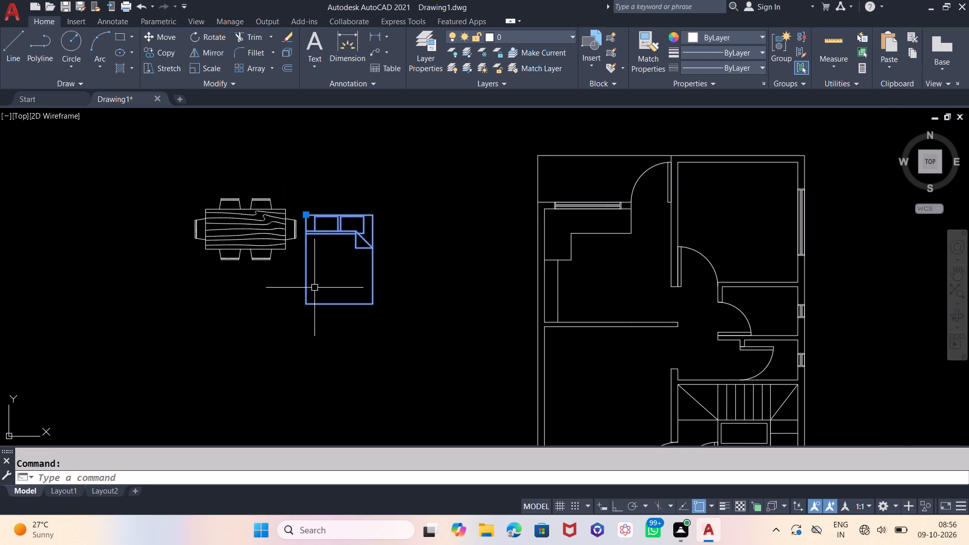
key("r")
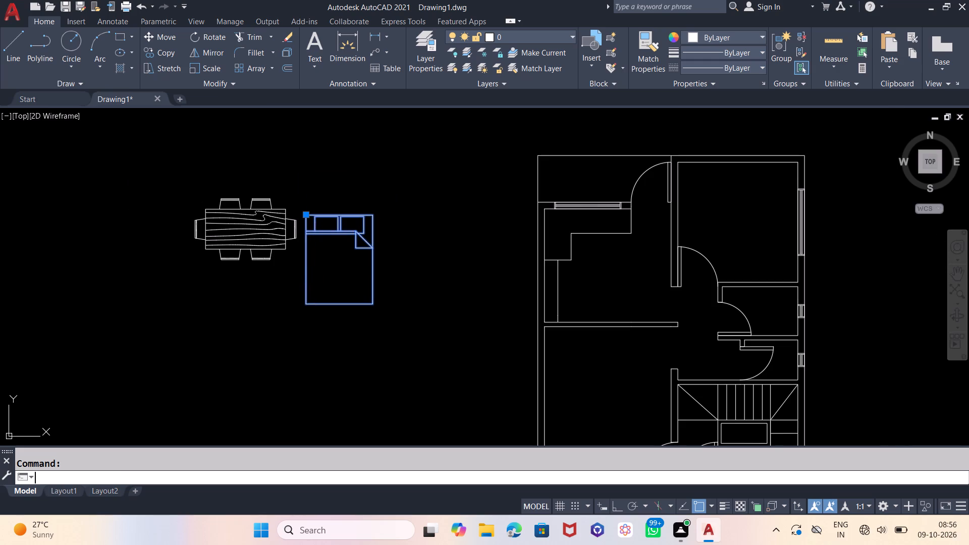
key("o")
key("Return")
left_click(315, 341)
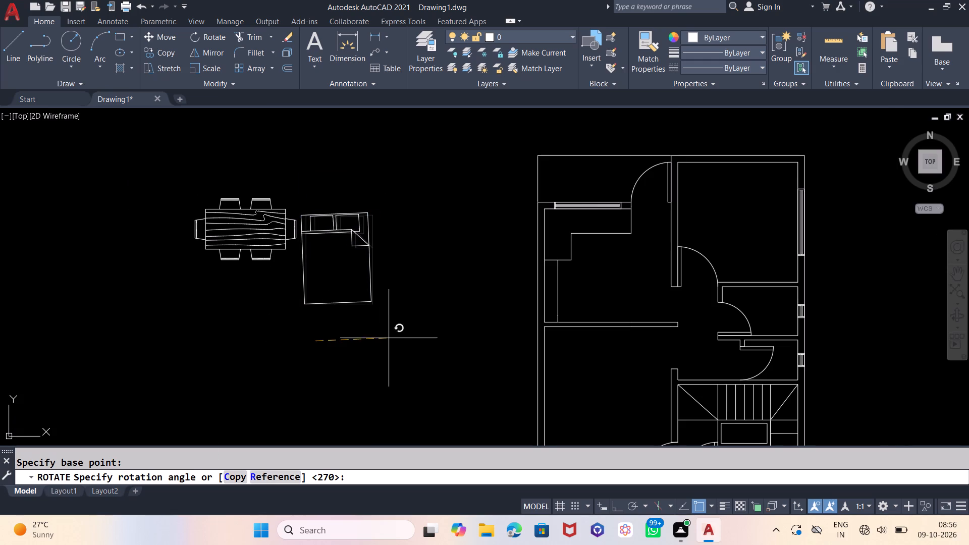
key("F8")
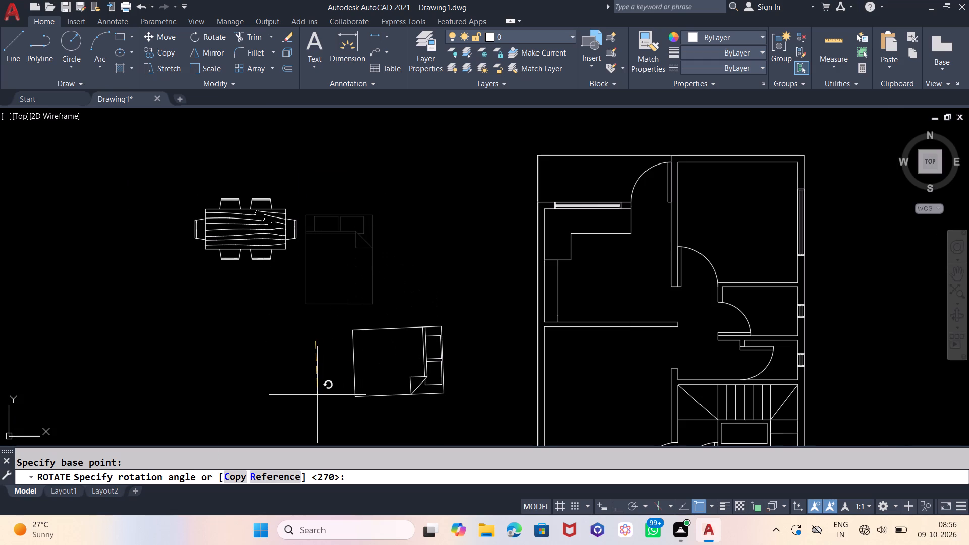
left_click(317, 395)
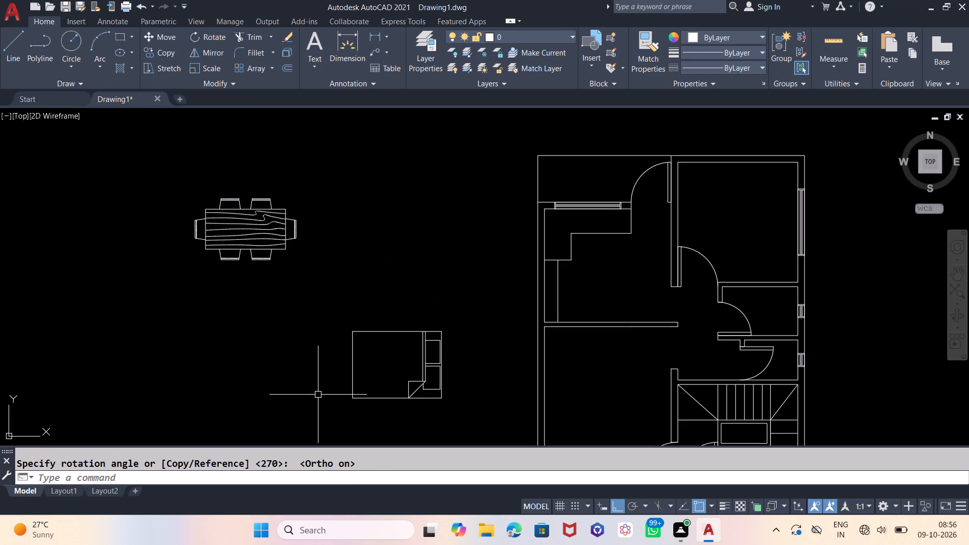
Move the rotated bed into the upper-right bedroom with its headboard beside the right wall's window, with Ortho off.
left_click_drag(470, 300, 461, 306)
left_click(389, 363)
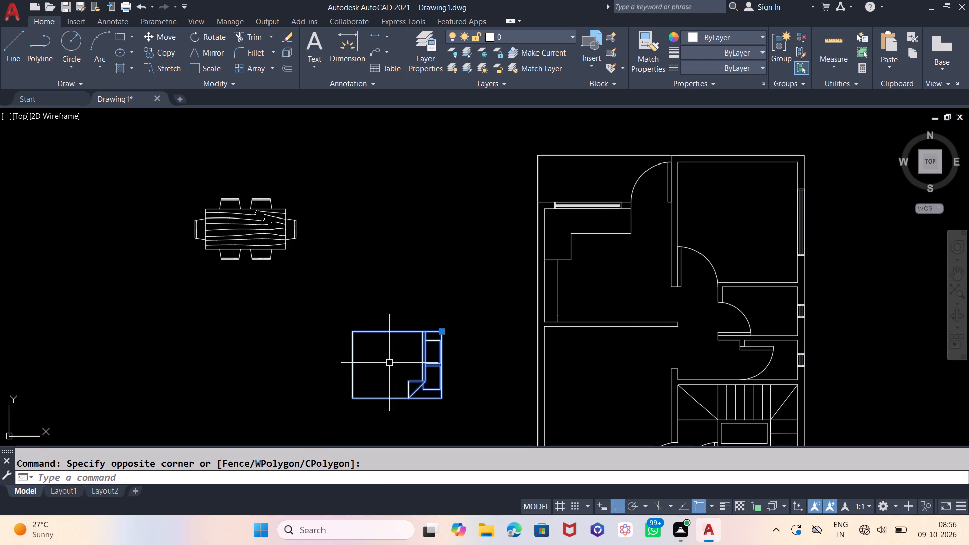
key("m")
key("Return")
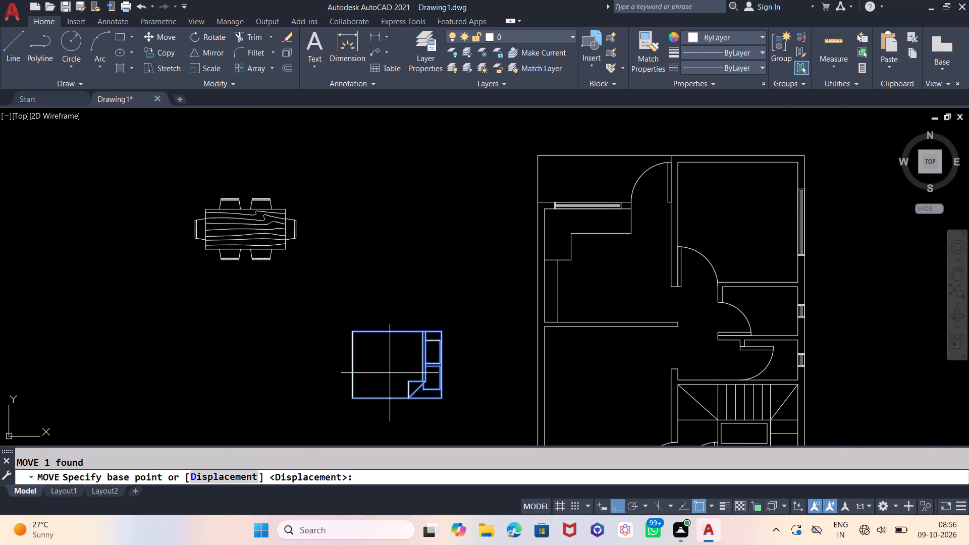
scroll(390, 373, "up", 1)
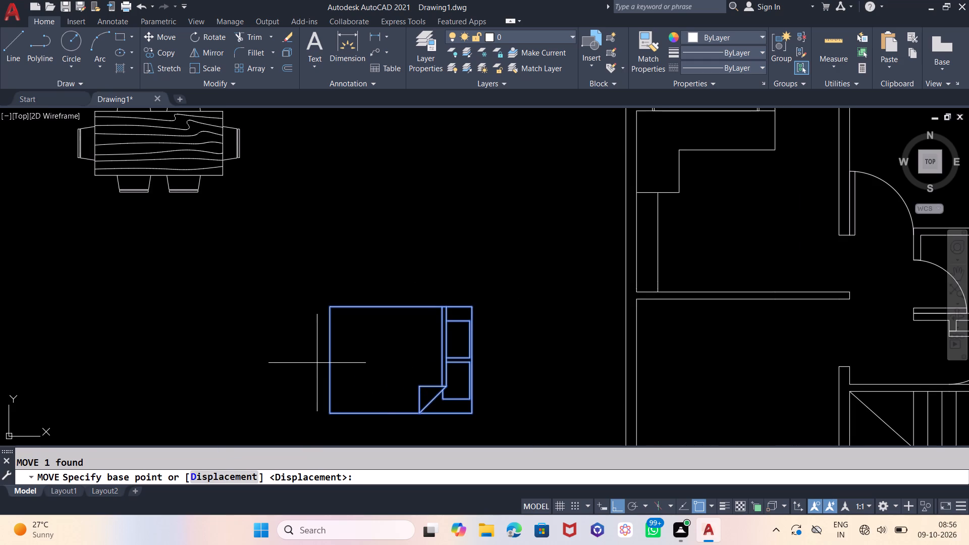
left_click(317, 363)
scroll(330, 355, "down", 2)
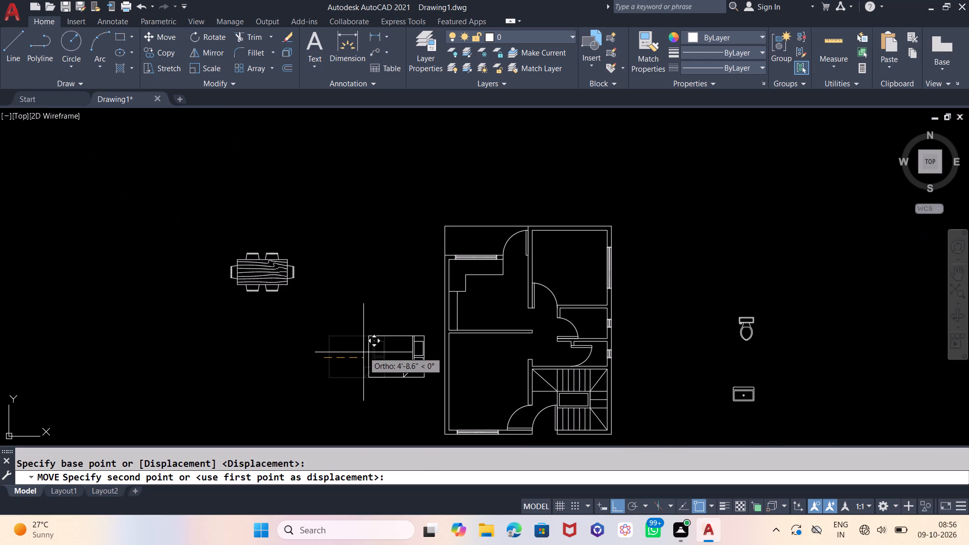
key("F8")
scroll(534, 271, "up", 2)
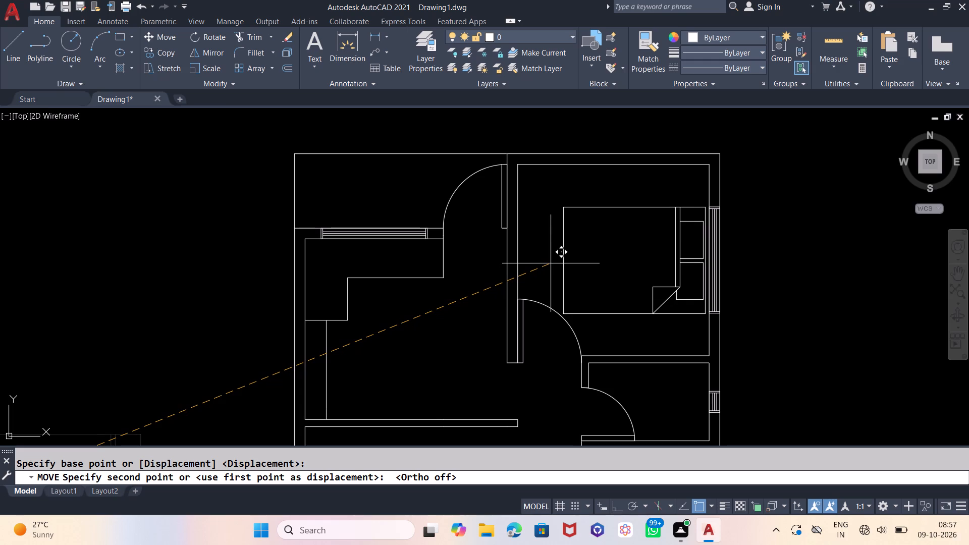
left_click(551, 263)
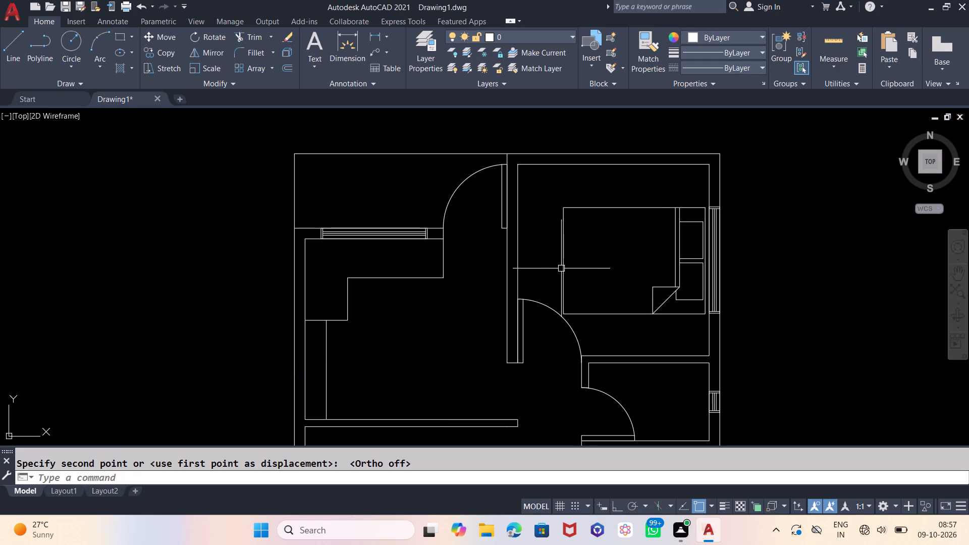
Scale the bed down by eye to about 0.7 of its size, using a base point just left of it.
left_click(561, 268)
type("SC")
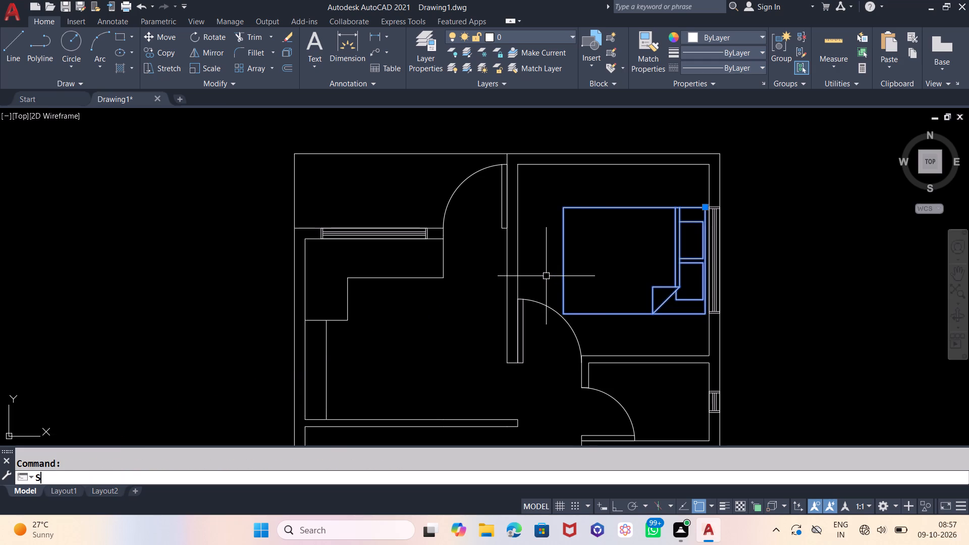
key("Return")
left_click(546, 276)
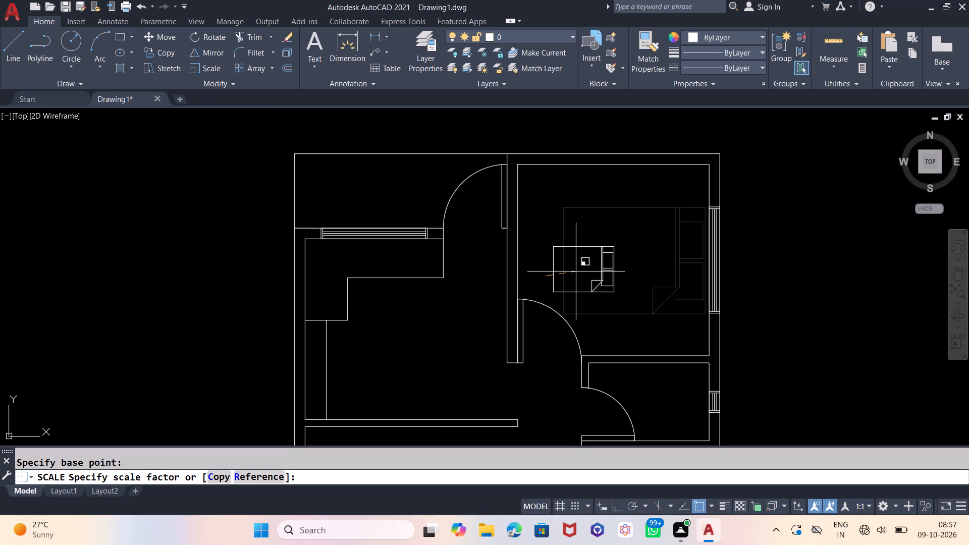
left_click(595, 266)
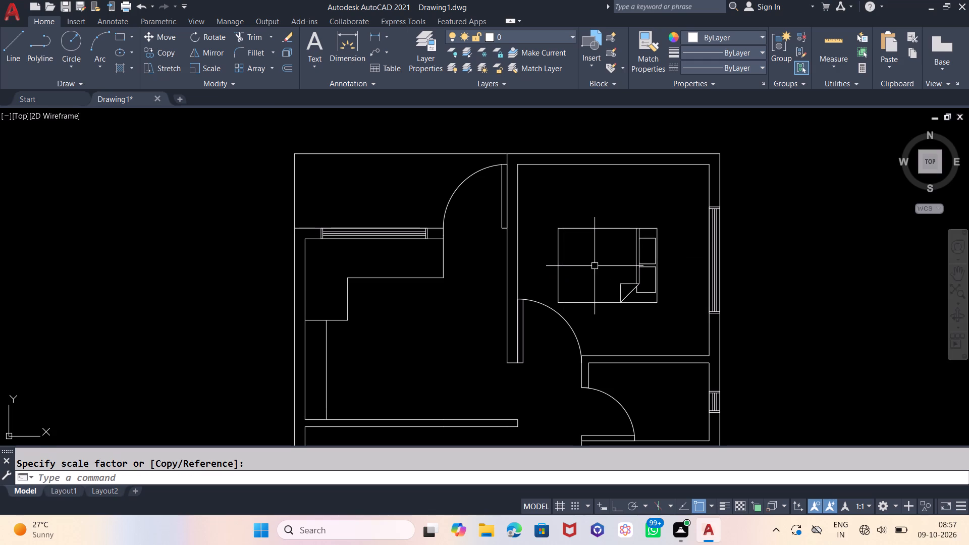
Move the reduced bed back toward the bedroom's right wall, placing its headboard just inside the window.
left_click(559, 277)
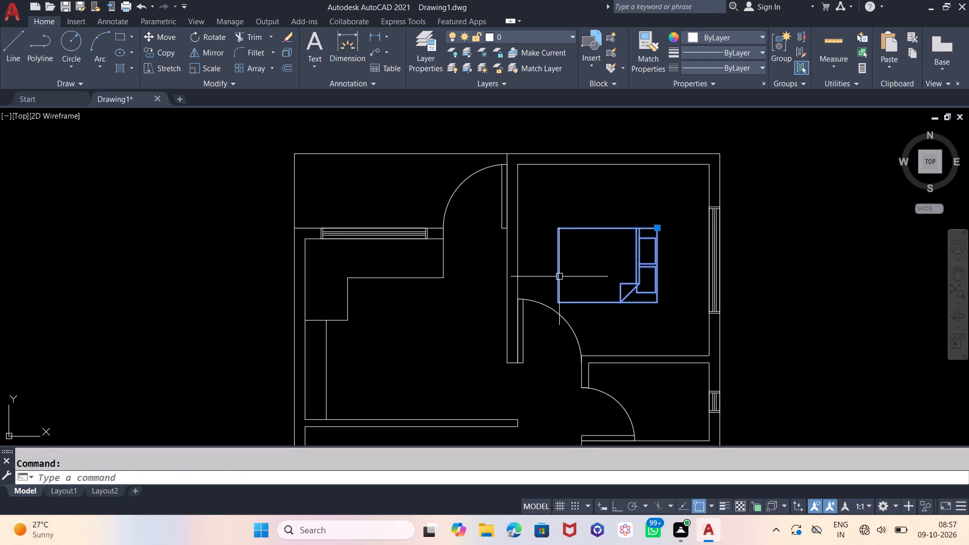
key("m")
key("Return")
left_click(541, 270)
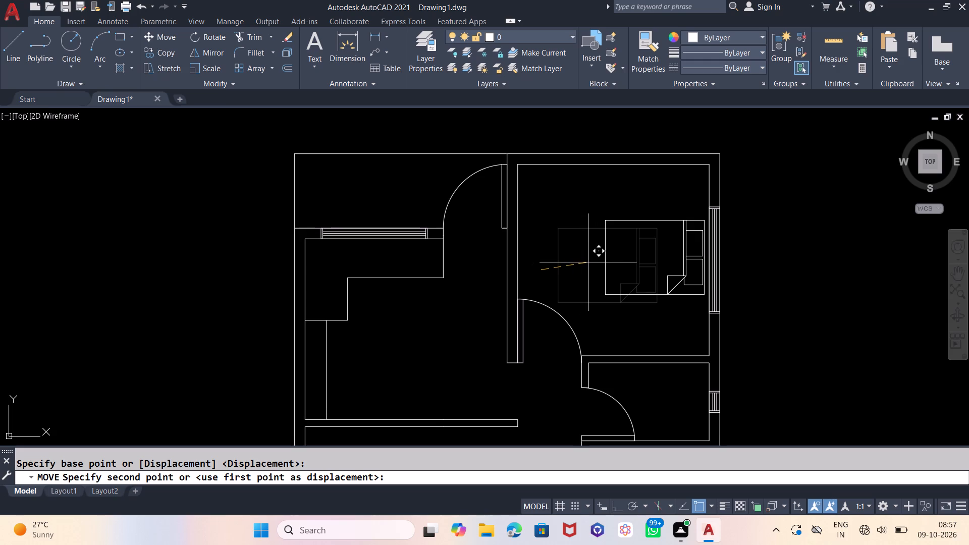
left_click(588, 262)
Rotate the dining set block left of the floor plan about 270 degrees so the table stands vertically.
scroll(527, 209, "up", 1)
scroll(528, 208, "down", 1)
scroll(586, 196, "down", 1)
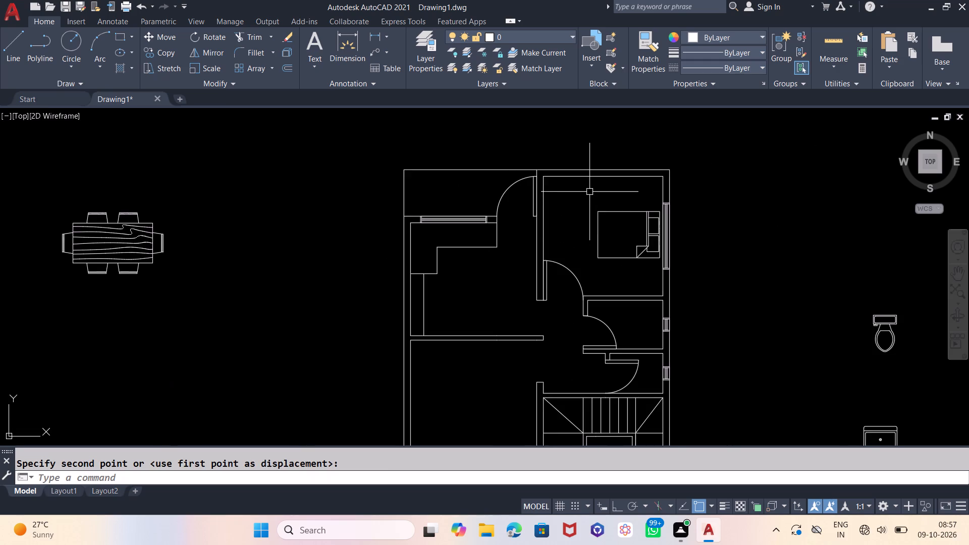
scroll(593, 180, "down", 1)
scroll(581, 241, "up", 1)
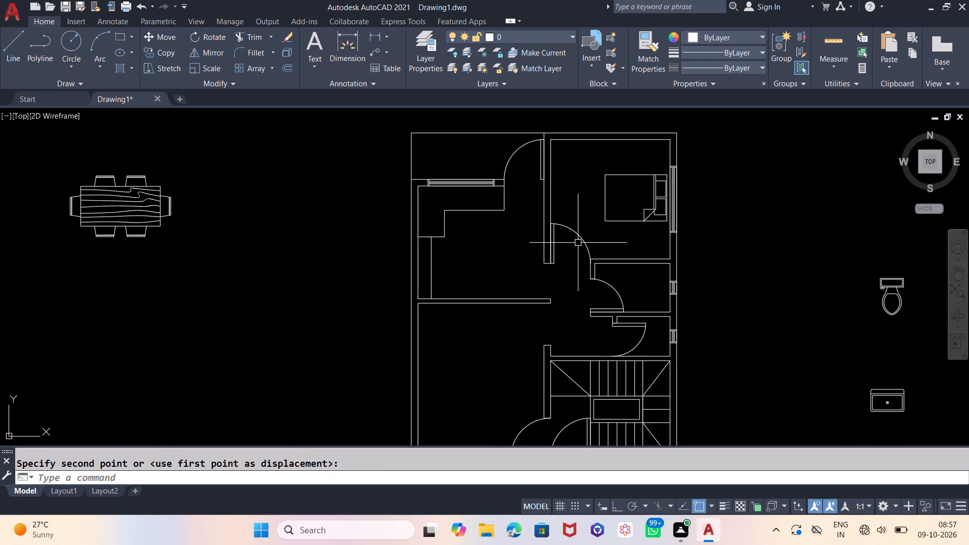
scroll(711, 184, "down", 1)
scroll(601, 264, "up", 1)
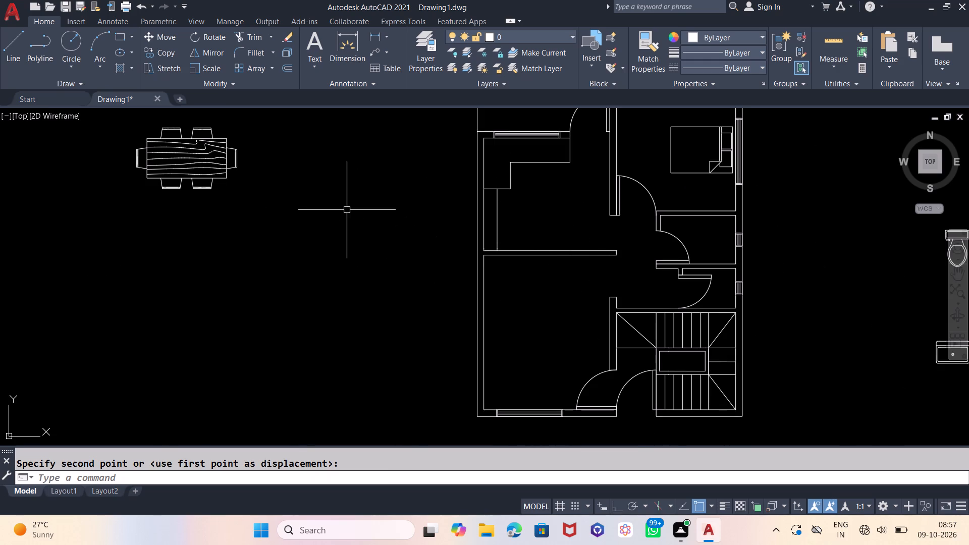
scroll(532, 271, "down", 1)
left_click(356, 166)
left_click(255, 249)
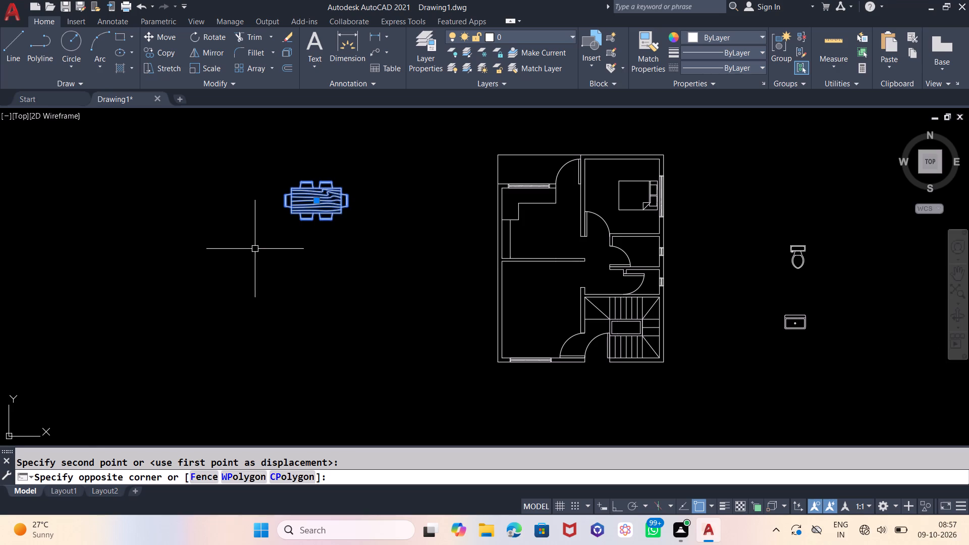
type("RO")
key("Return")
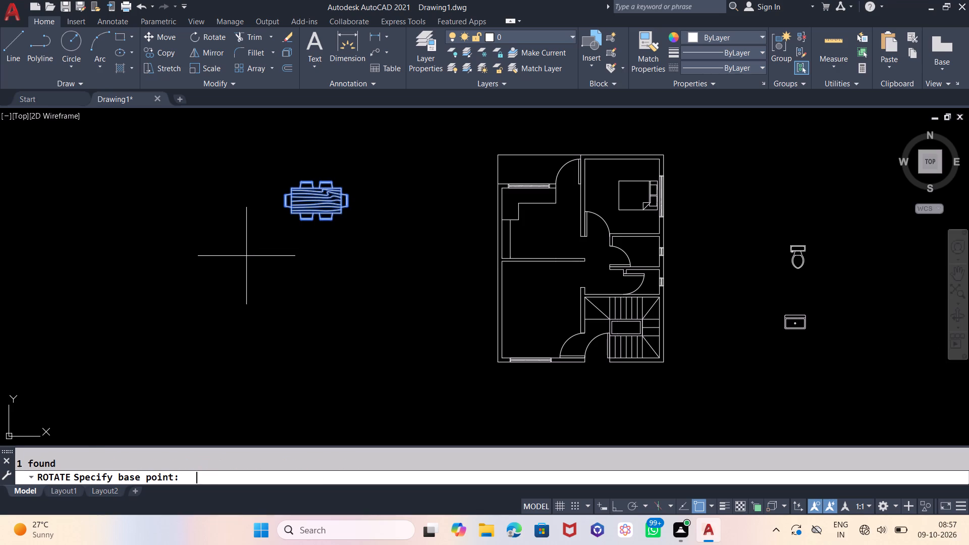
left_click(287, 254)
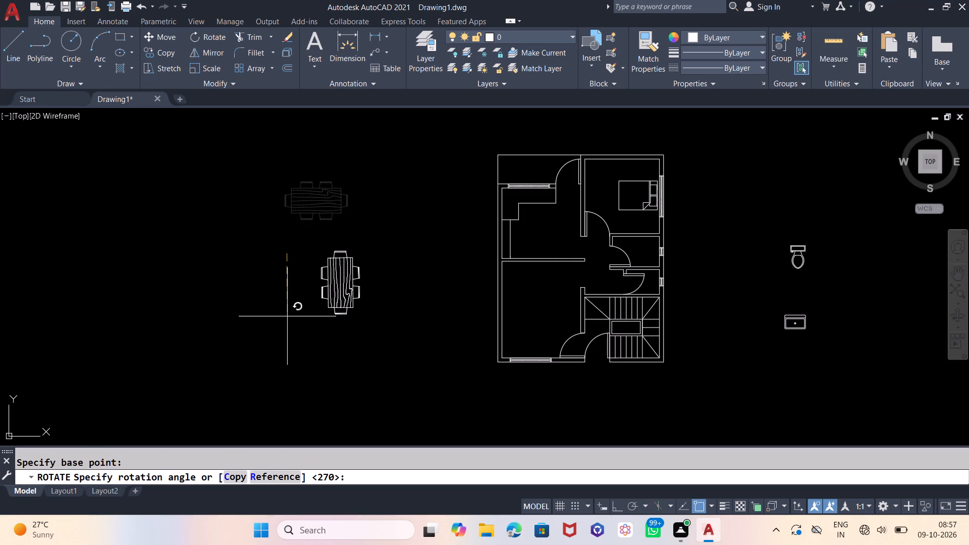
left_click(287, 316)
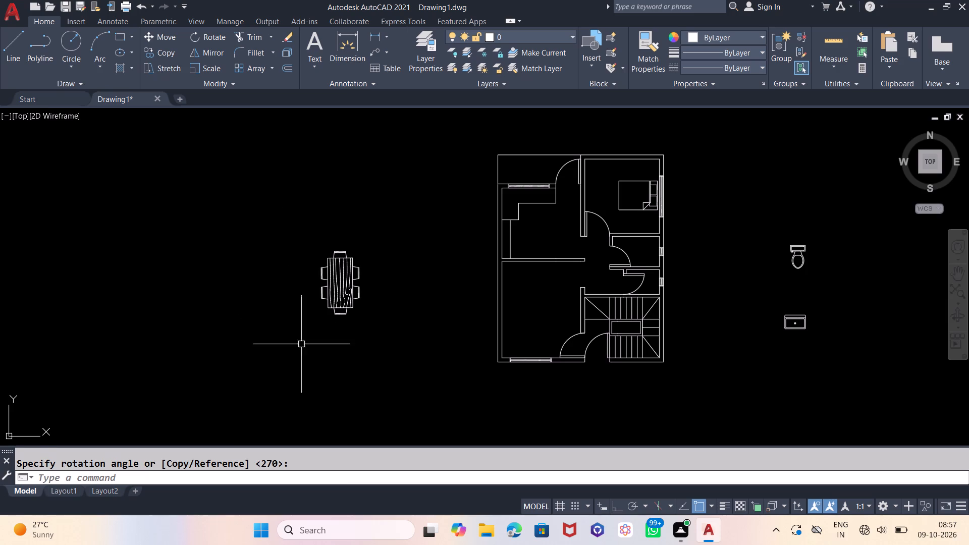
Scale the dining set down by eye to about 0.8 of its size, using a base point just below it.
left_click_drag(366, 227, 358, 238)
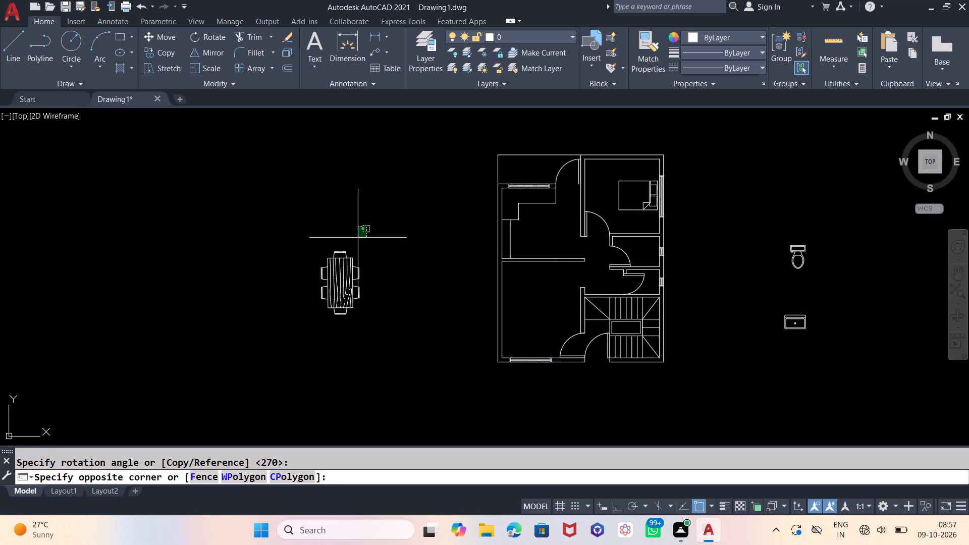
left_click(294, 344)
type("SC")
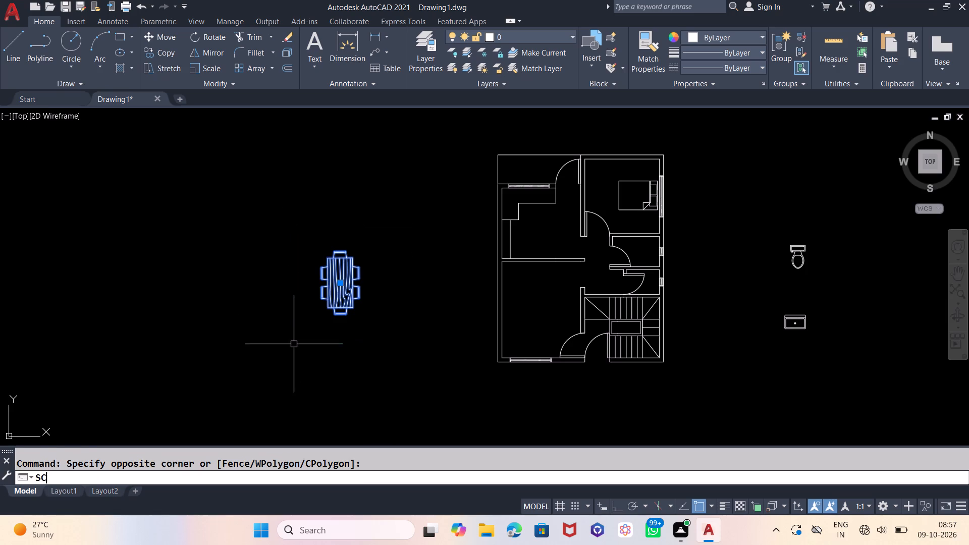
key("Return")
left_click(309, 348)
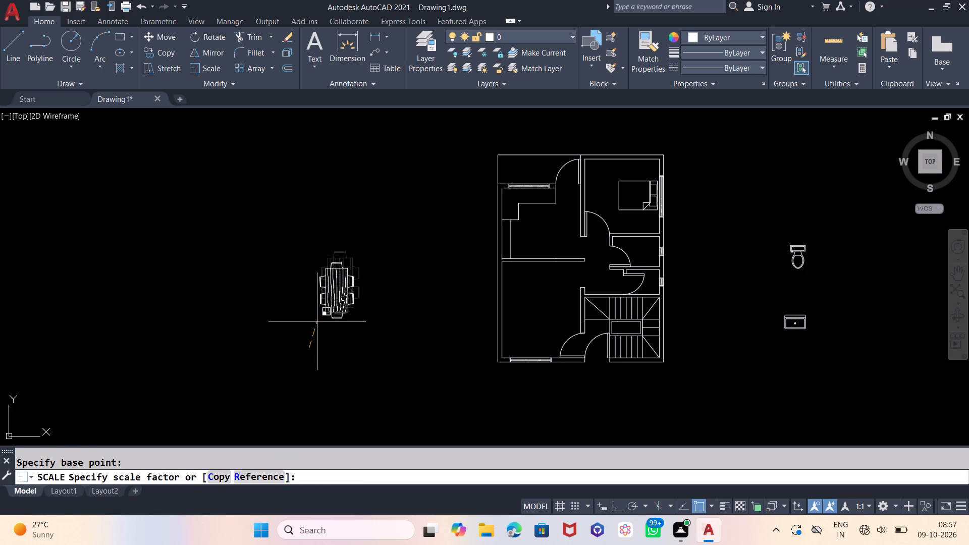
left_click(316, 324)
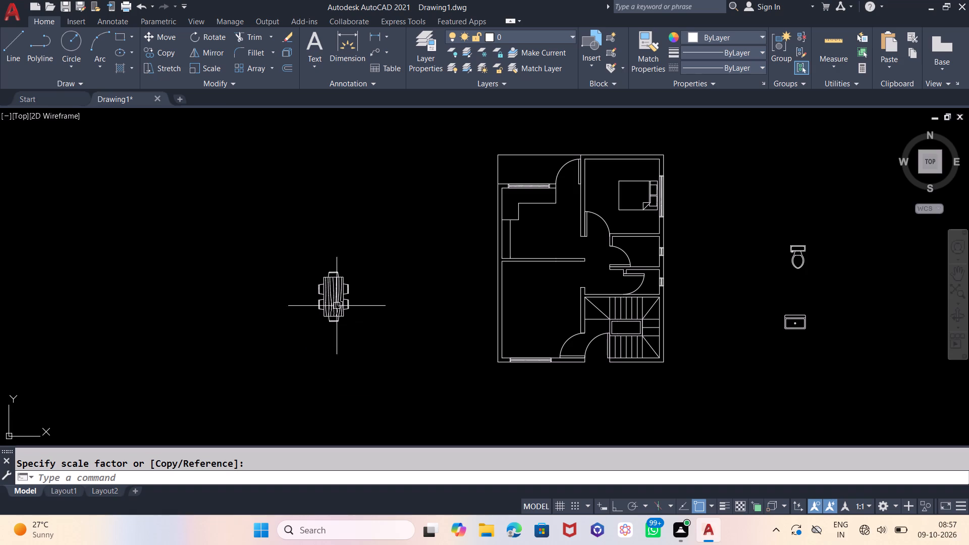
Move the reduced dining set into the lower-left room of the floor plan, nearer its left wall.
left_click_drag(351, 264, 339, 283)
left_click(334, 291)
key("m")
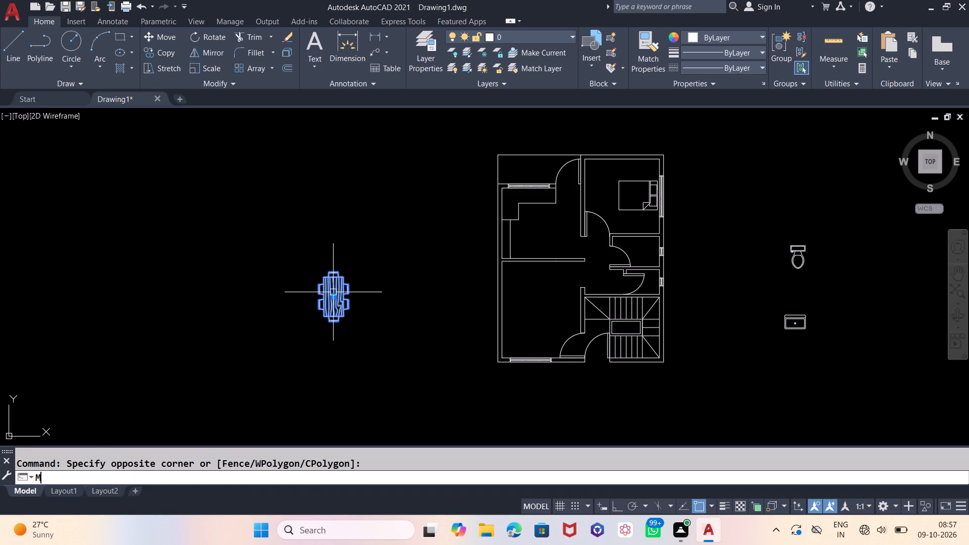
key("Return")
left_click(349, 291)
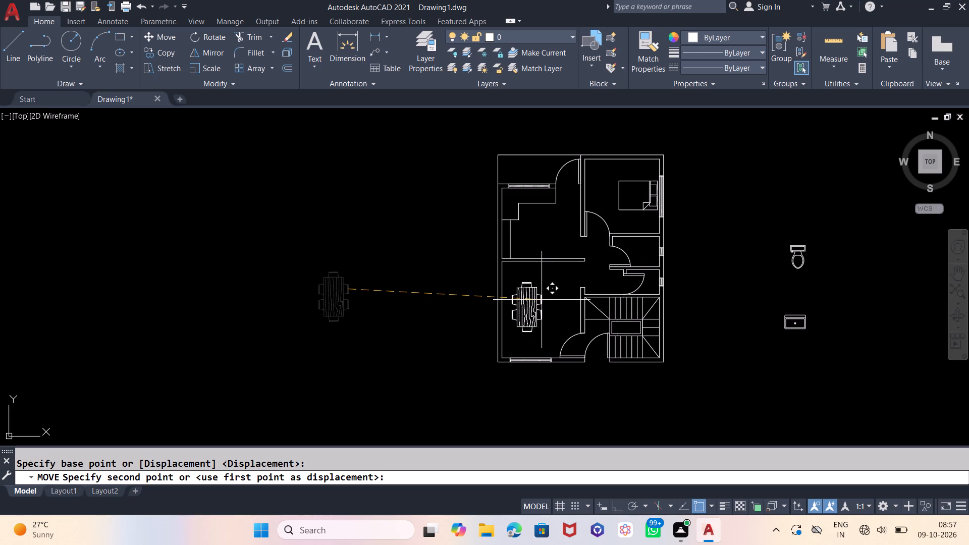
left_click(542, 300)
Scale the sink block down by eye to about 0.85 of its size, using a base point just below and left of it.
scroll(359, 386, "down", 1)
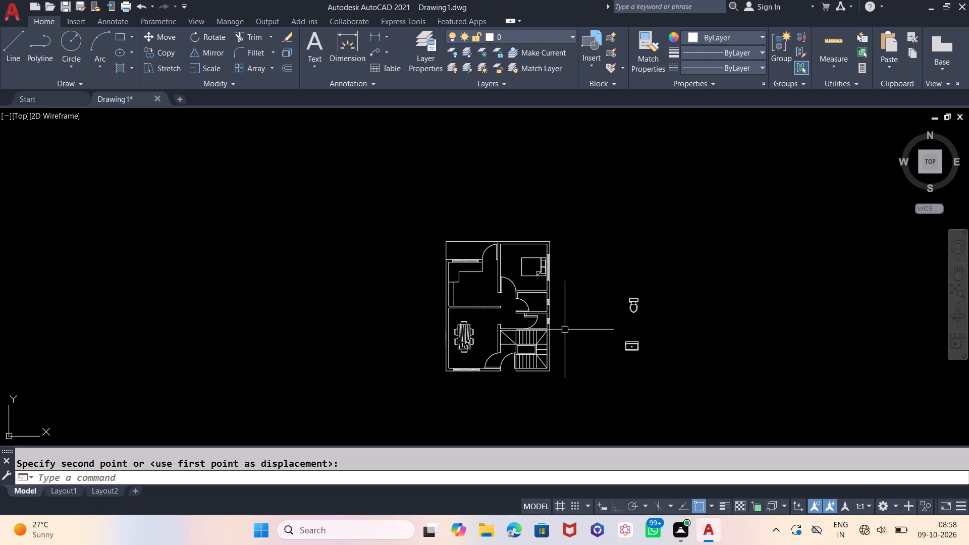
key("z")
key("Return")
key("e")
key("Return")
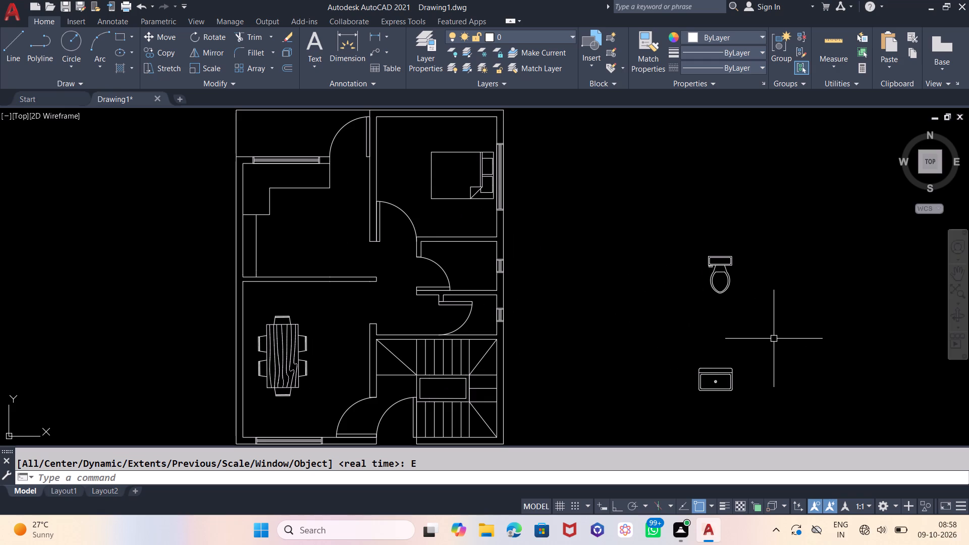
left_click(749, 357)
left_click(691, 408)
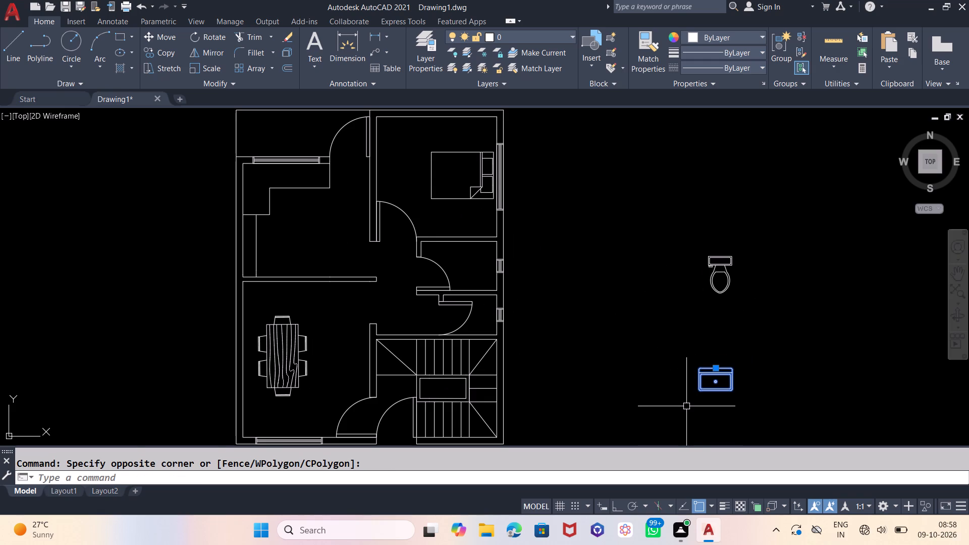
type("SC")
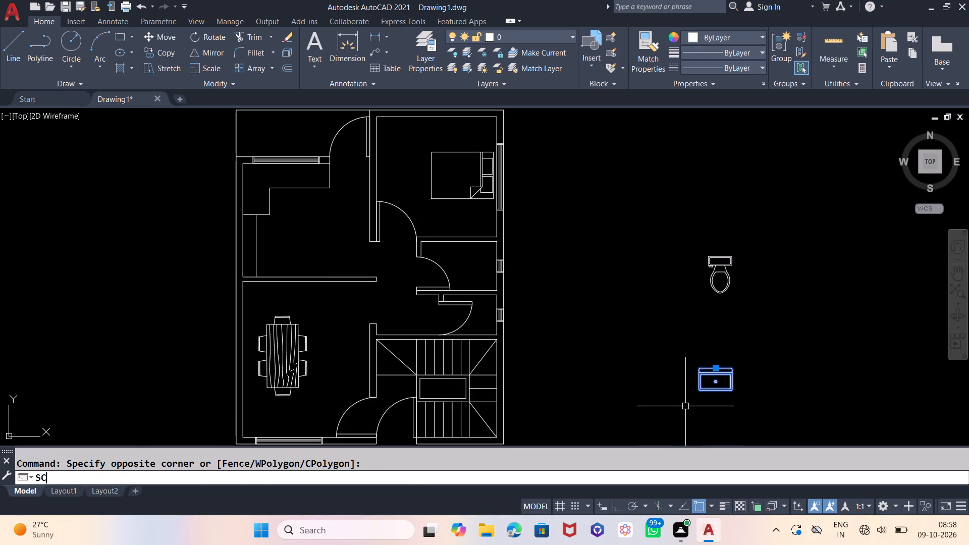
key("Return")
left_click(685, 406)
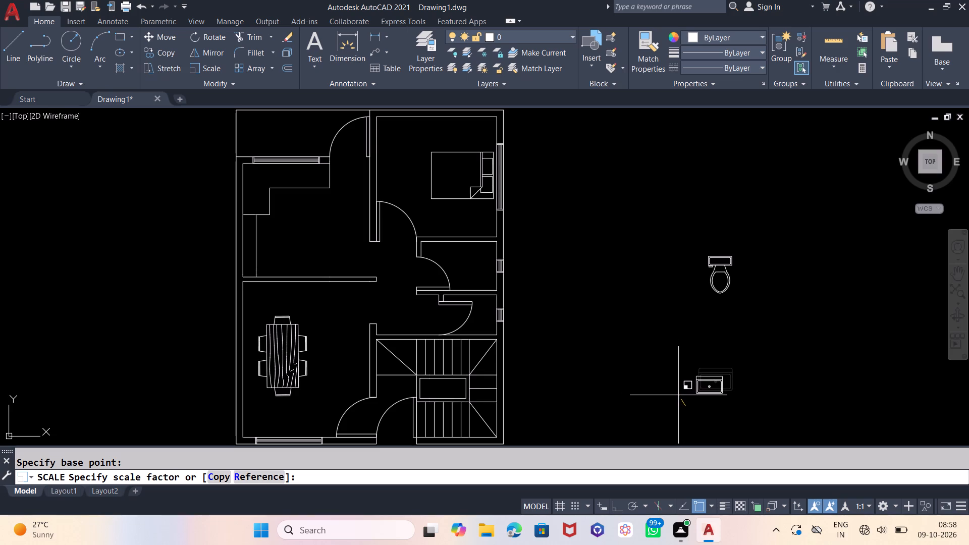
left_click(676, 395)
Move the reduced sink onto the kitchen counter, below the window at the counter's right end.
left_click(705, 376)
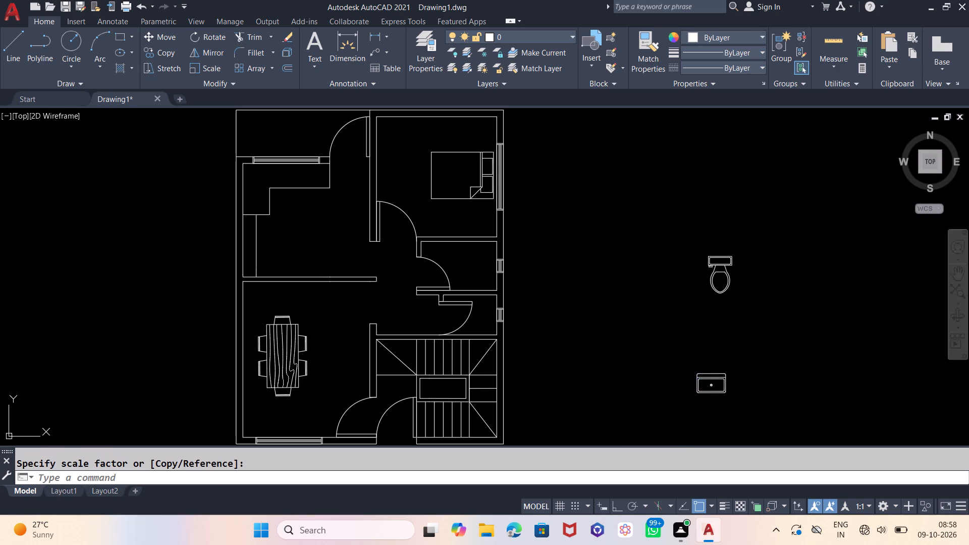
key("m")
key("Return")
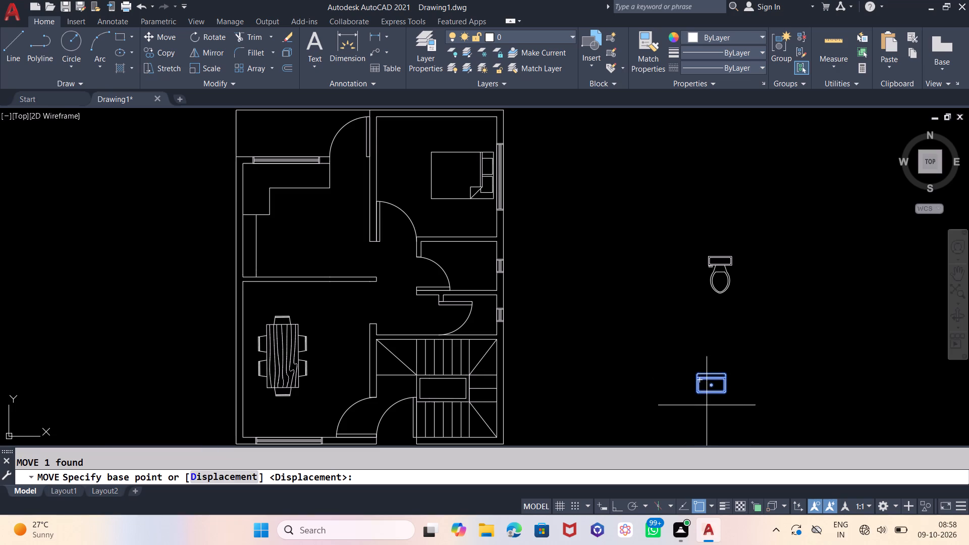
left_click(707, 406)
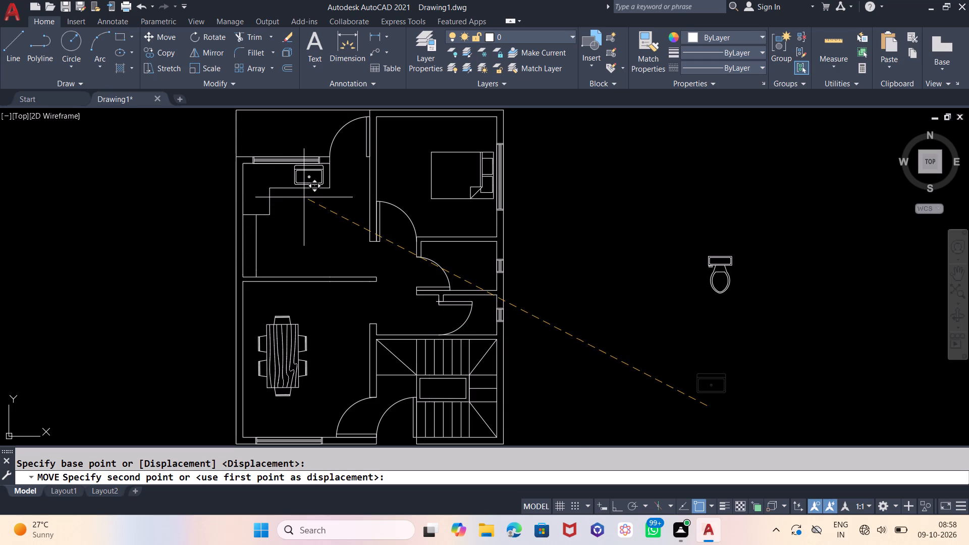
left_click(306, 197)
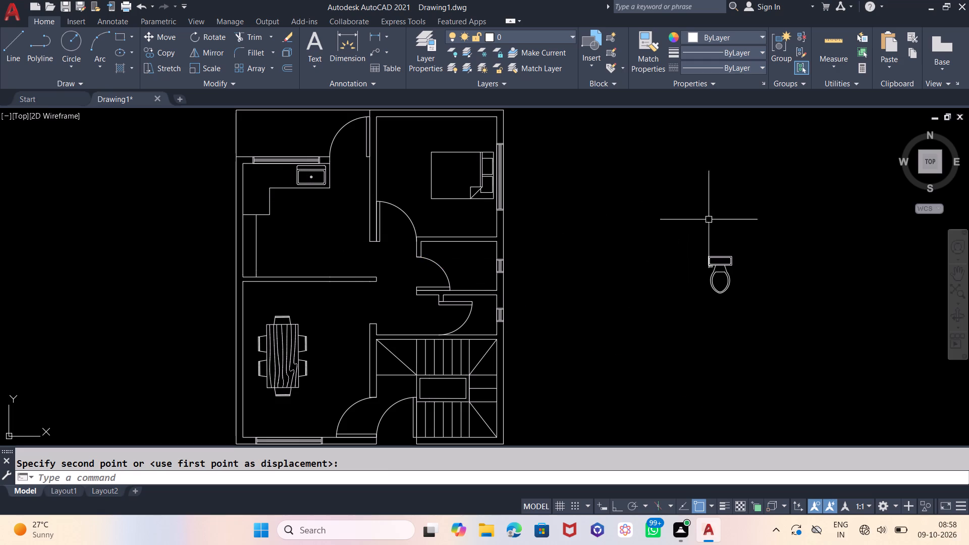
Scale the toilet block down by eye to about half its size, using a base point below it.
left_click(724, 266)
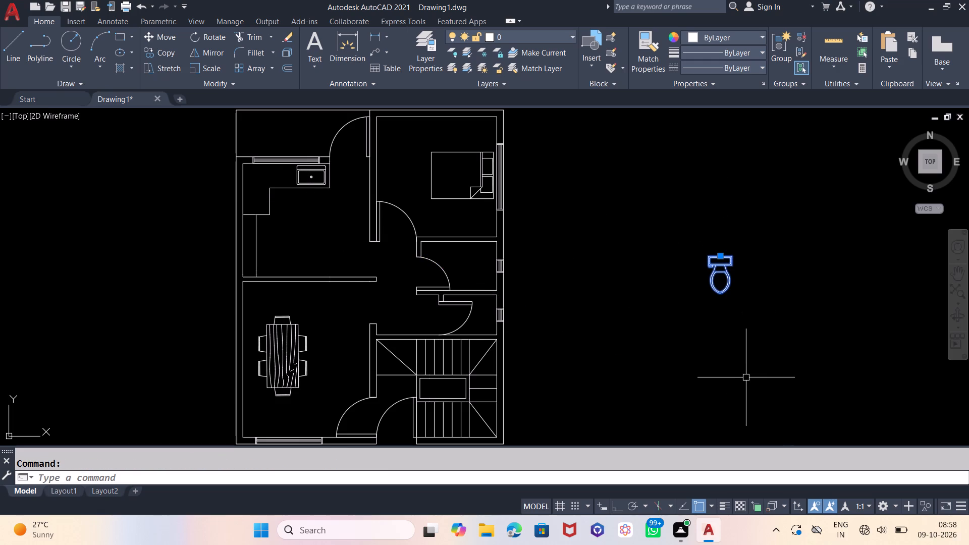
type("SC")
key("Return")
left_click(739, 395)
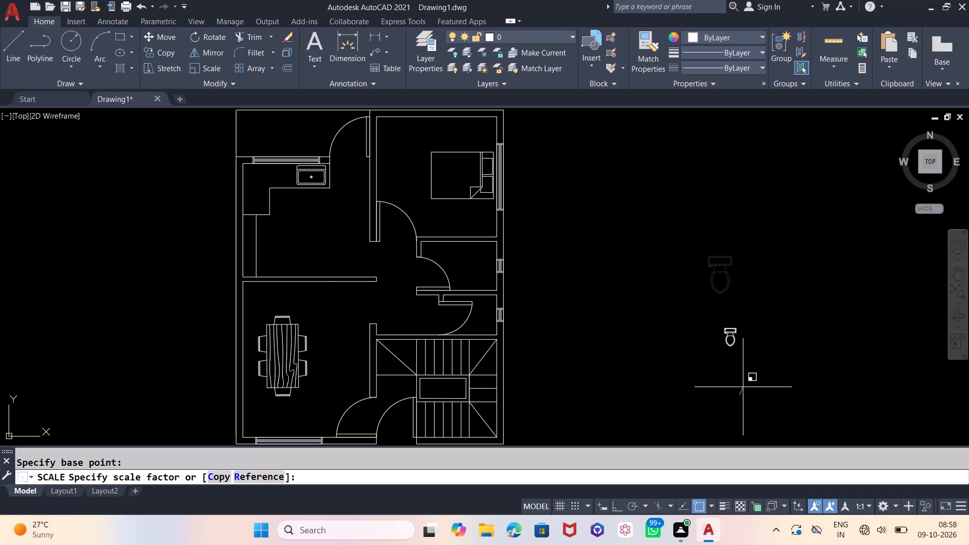
left_click(743, 386)
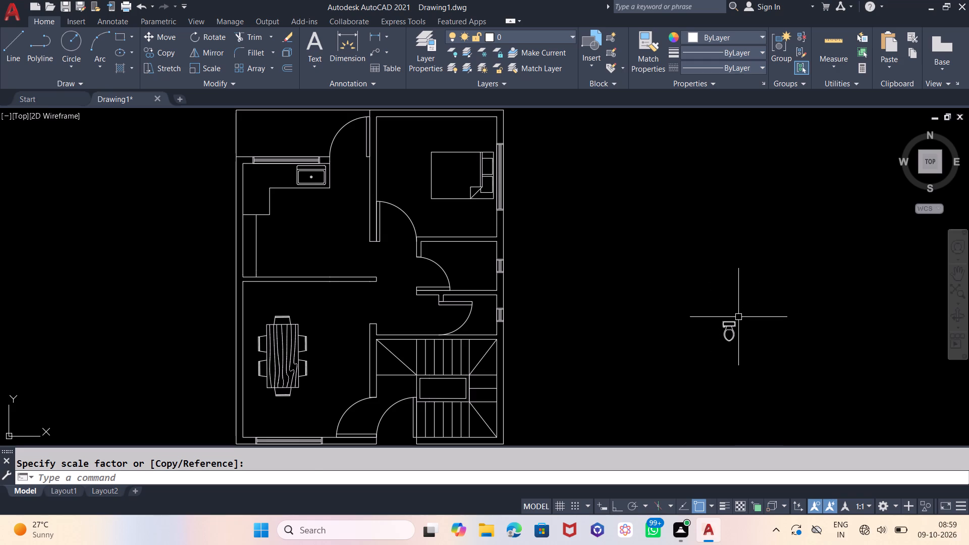
Rotate the toilet block 180 degrees with Ortho on, so that its tank is at the bottom.
left_click(738, 315)
left_click(716, 348)
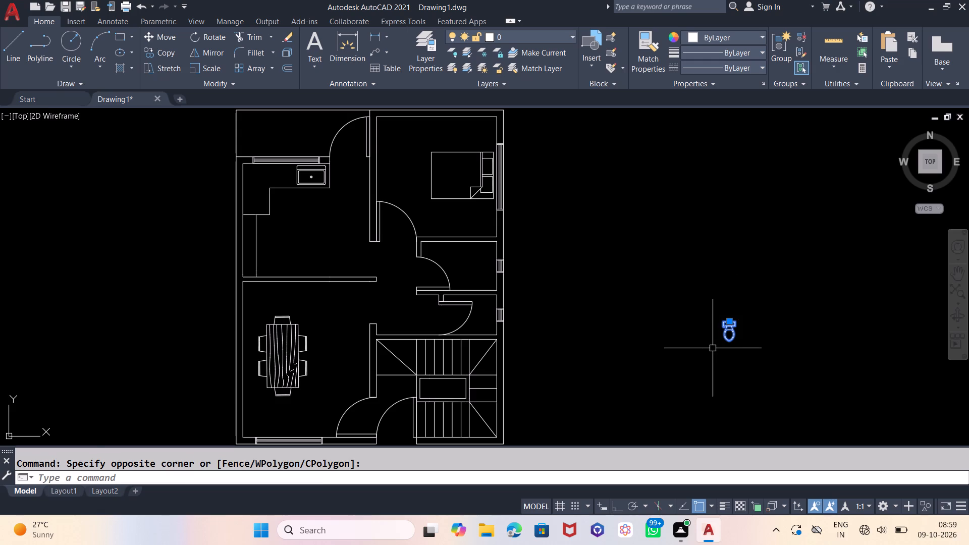
key("r")
key("o")
key("Return")
left_click(707, 352)
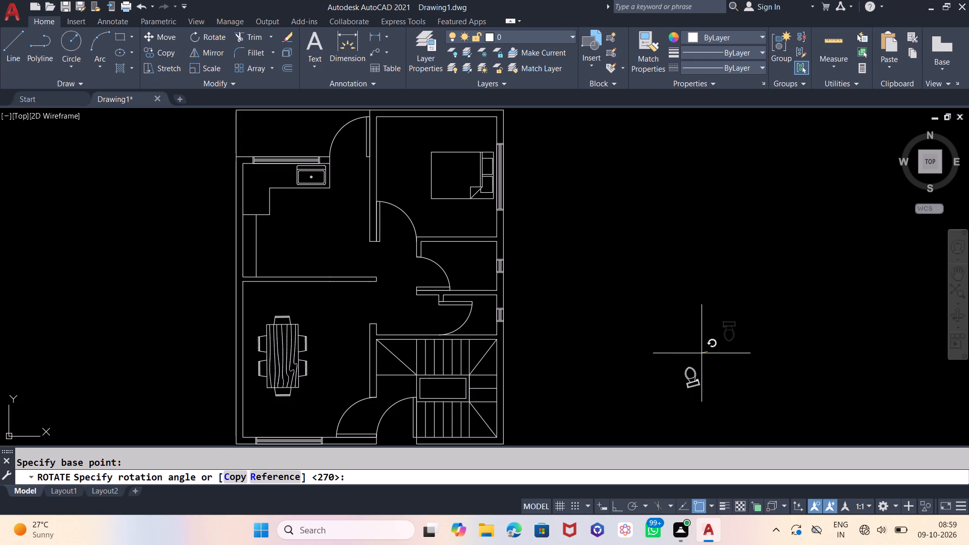
key("F8")
left_click(701, 353)
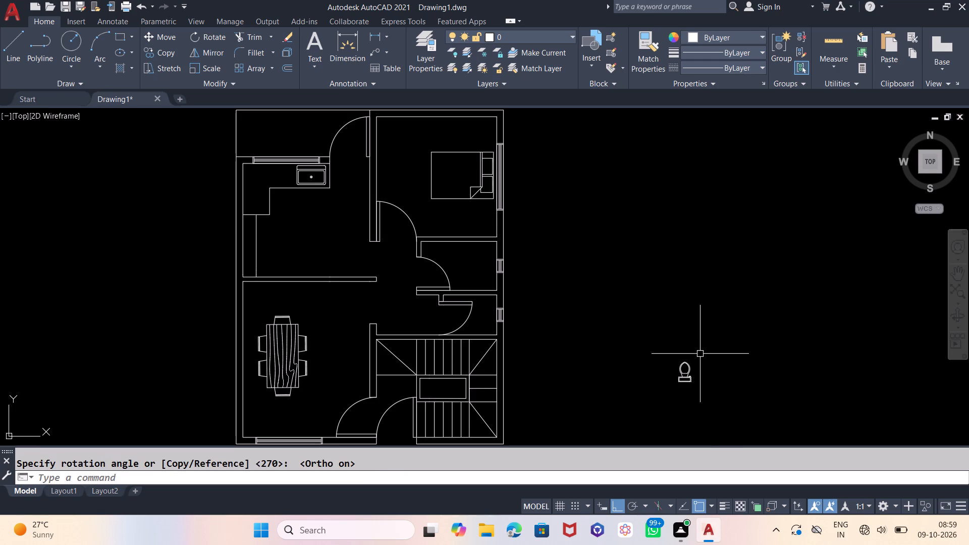
With Ortho off, move the toilet into the small room directly below the bedroom, placing its tank against the lower wall.
key("F8")
left_click(697, 356)
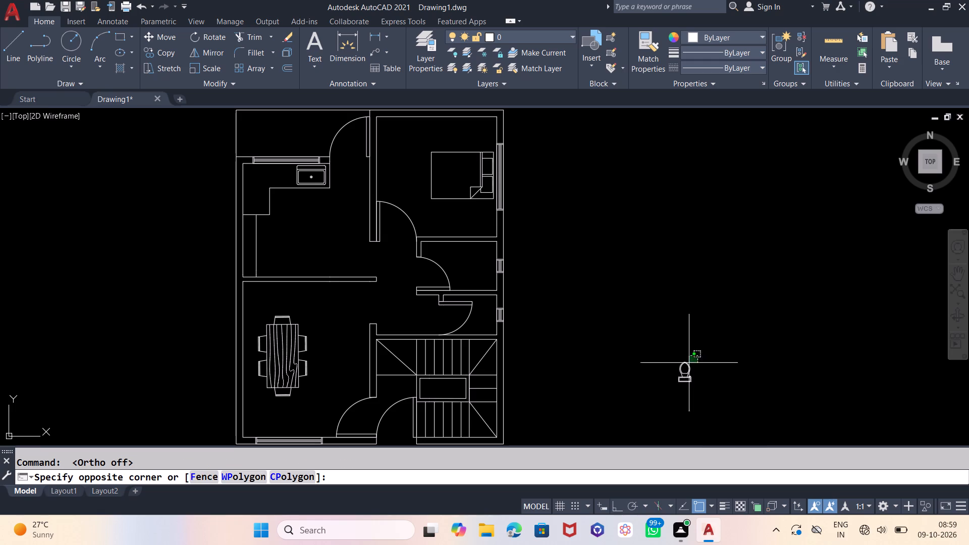
left_click(678, 384)
key("m")
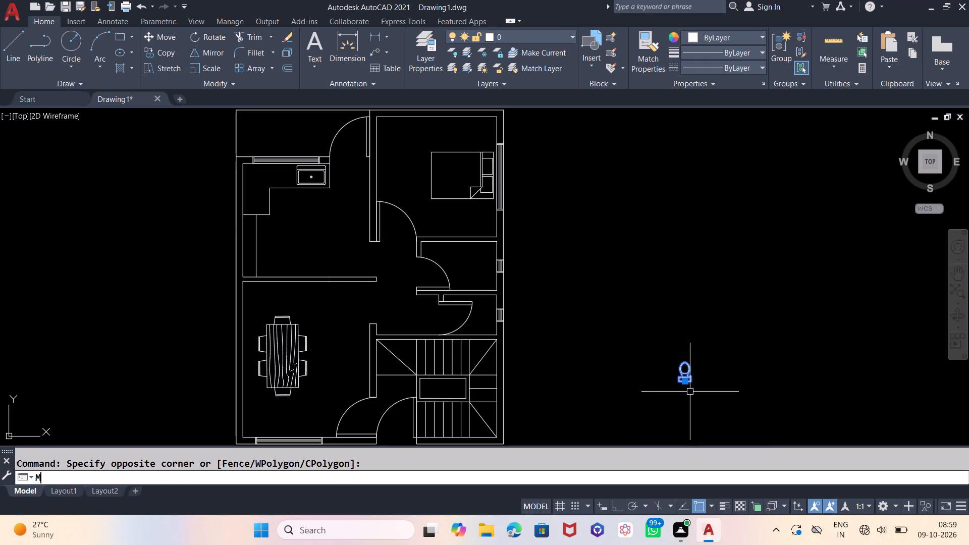
key("Return")
left_click(689, 392)
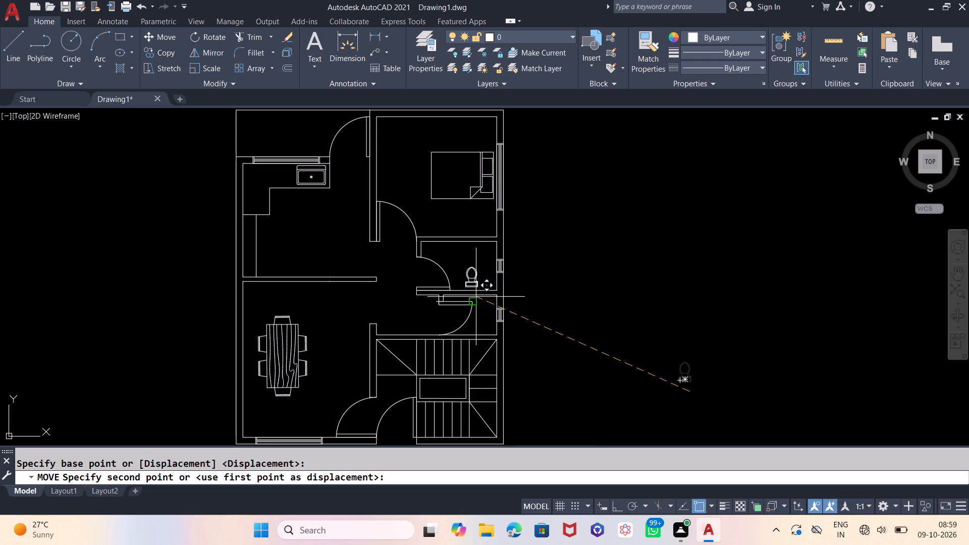
left_click(554, 293)
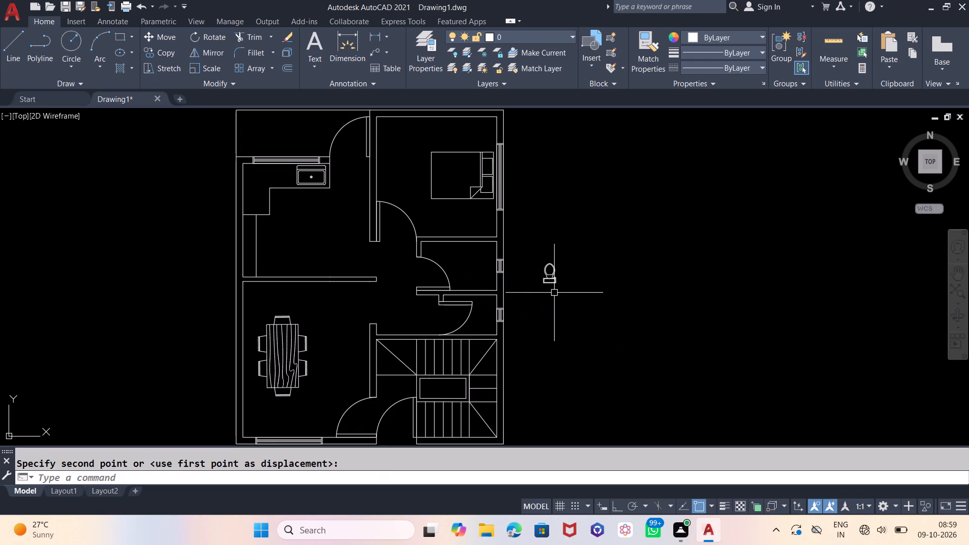
left_click(556, 272)
key("m")
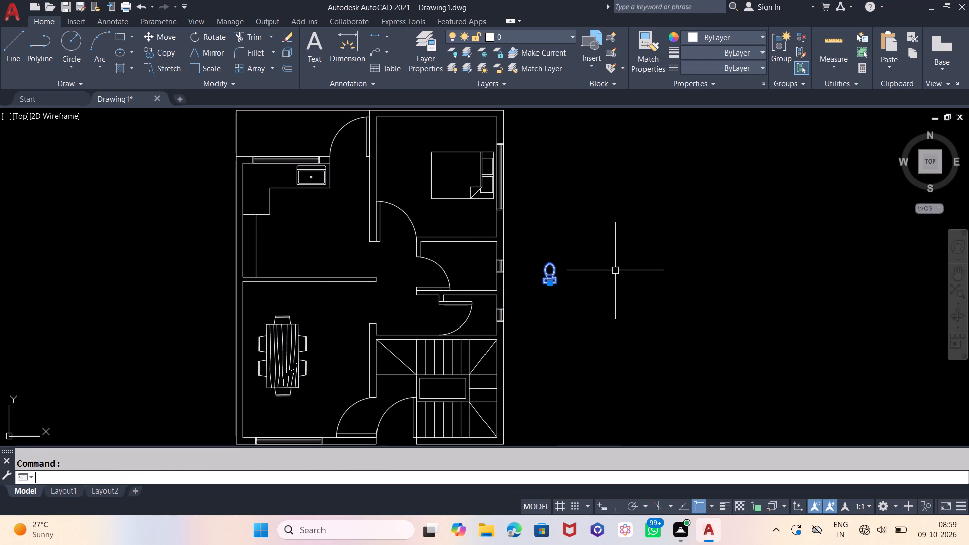
key("Return")
left_click(613, 248)
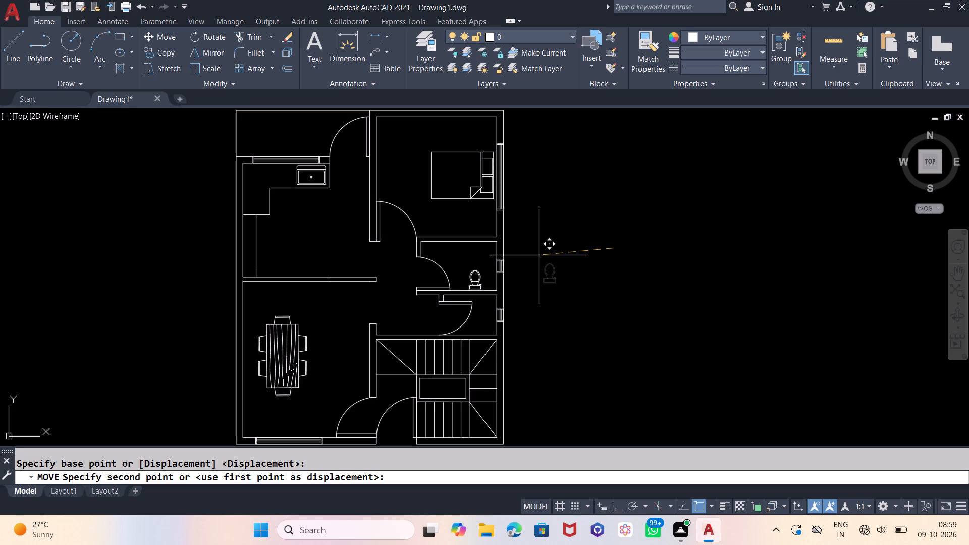
left_click(539, 255)
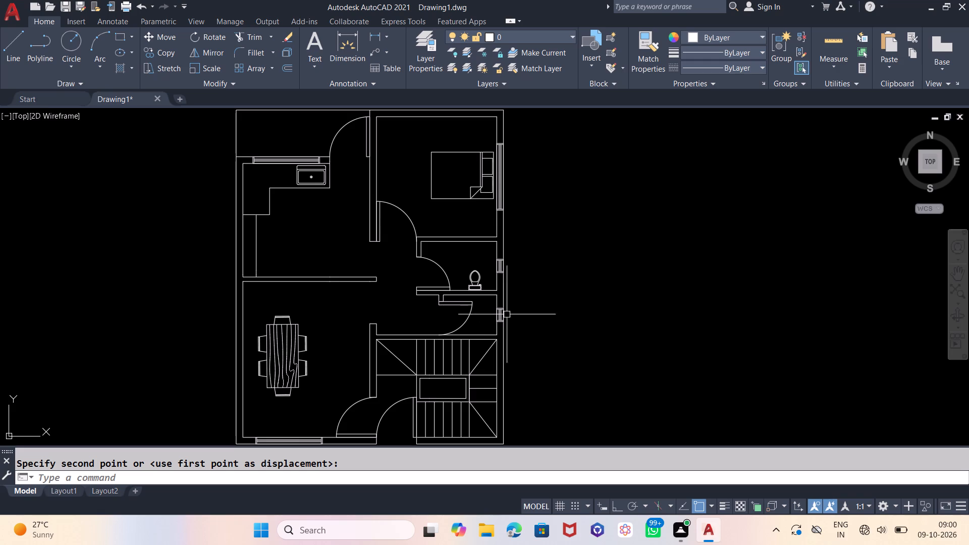
Add the multiline text BED in the empty area right of the floor plan, beside the bedroom.
left_click(310, 44)
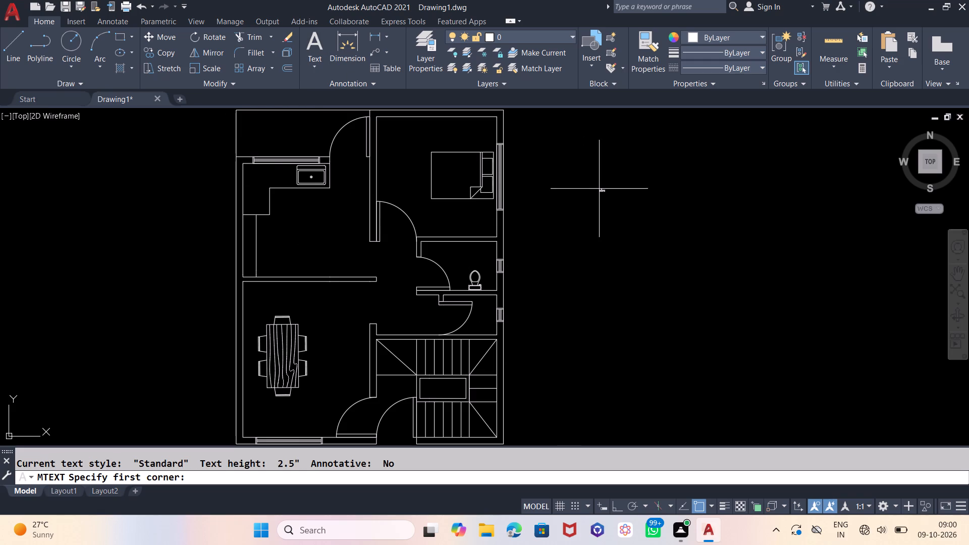
left_click(599, 189)
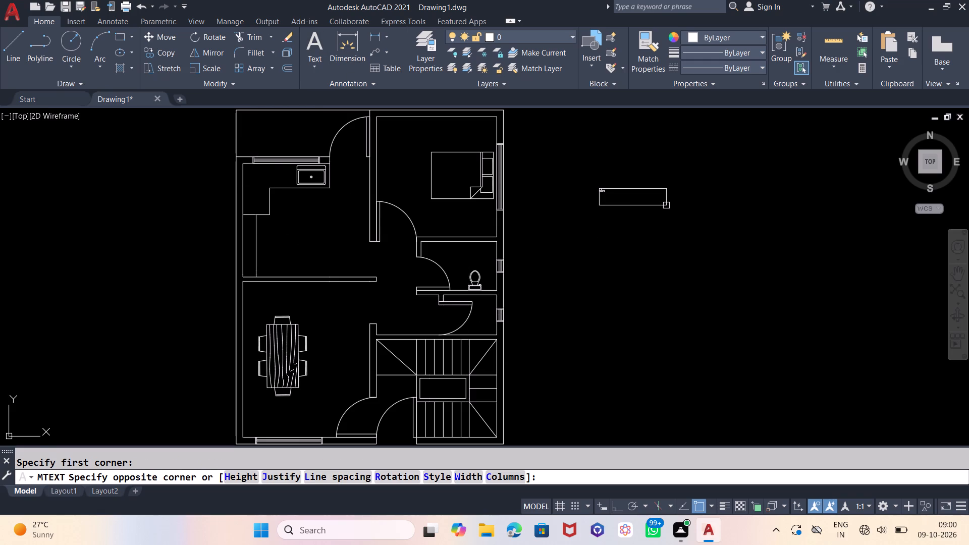
left_click(666, 205)
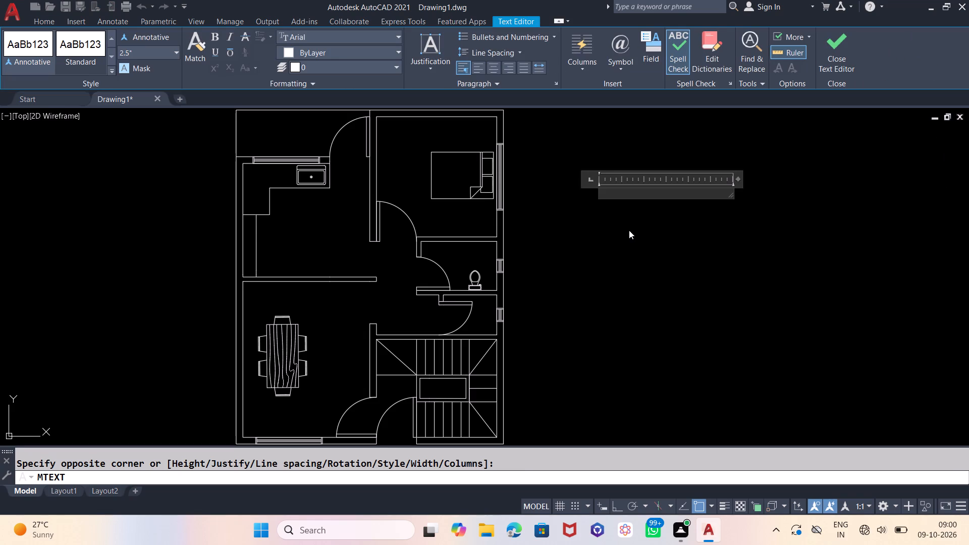
type("BED")
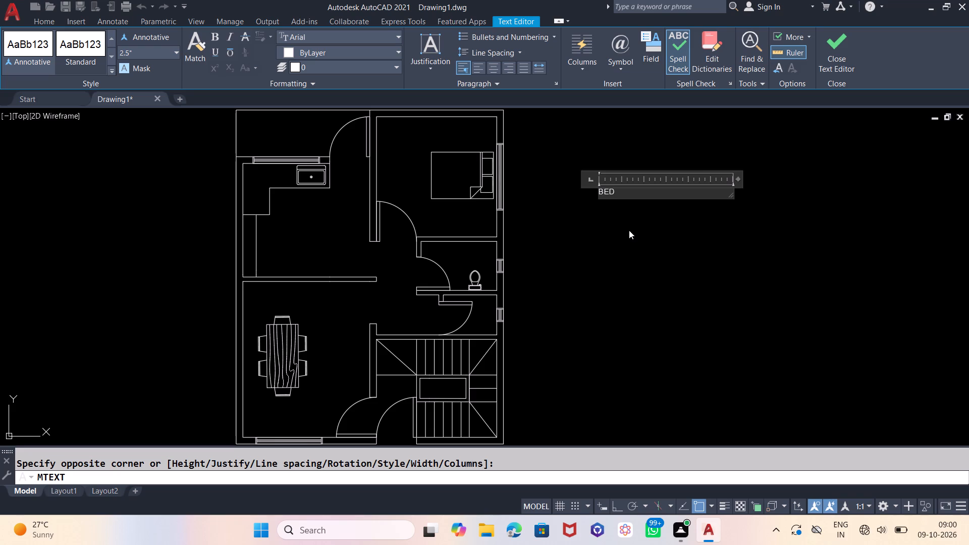
left_click(629, 253)
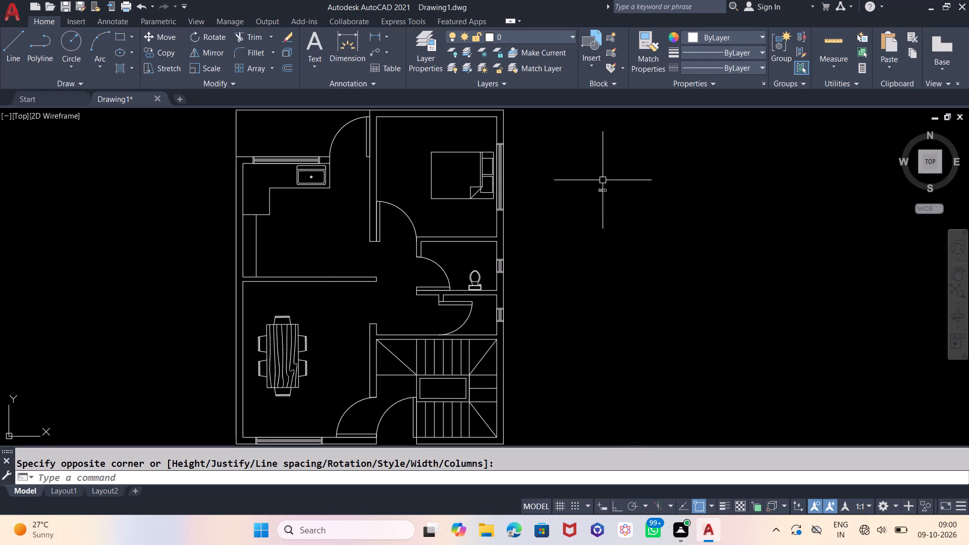
Scale the BED text beside the floor plan up by eye to about 2.4 times its size, using a base point below it.
left_click(603, 190)
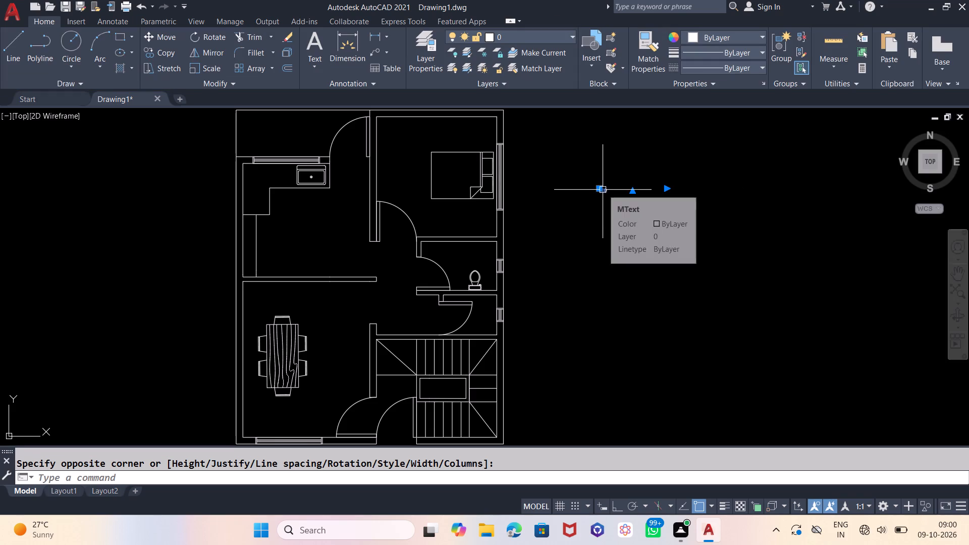
type("SC")
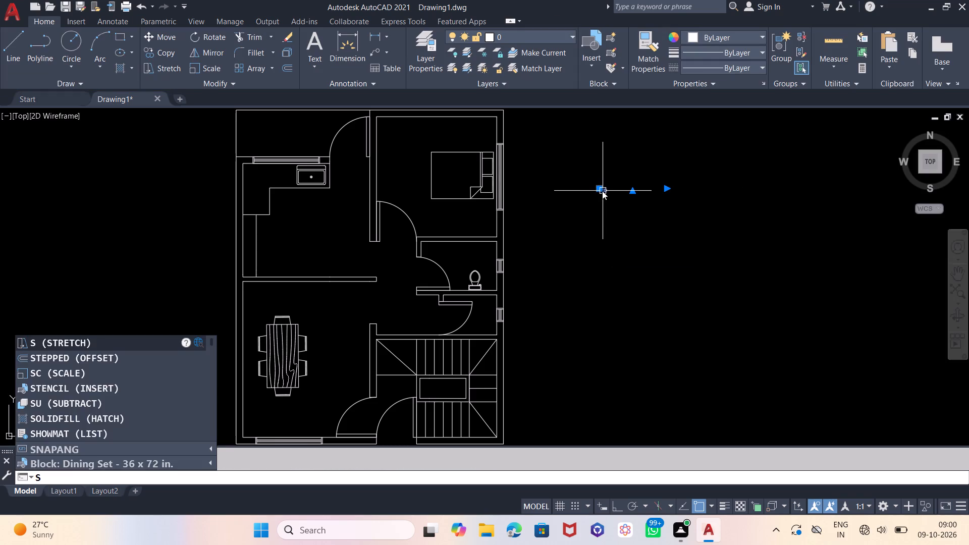
key("Return")
left_click(602, 207)
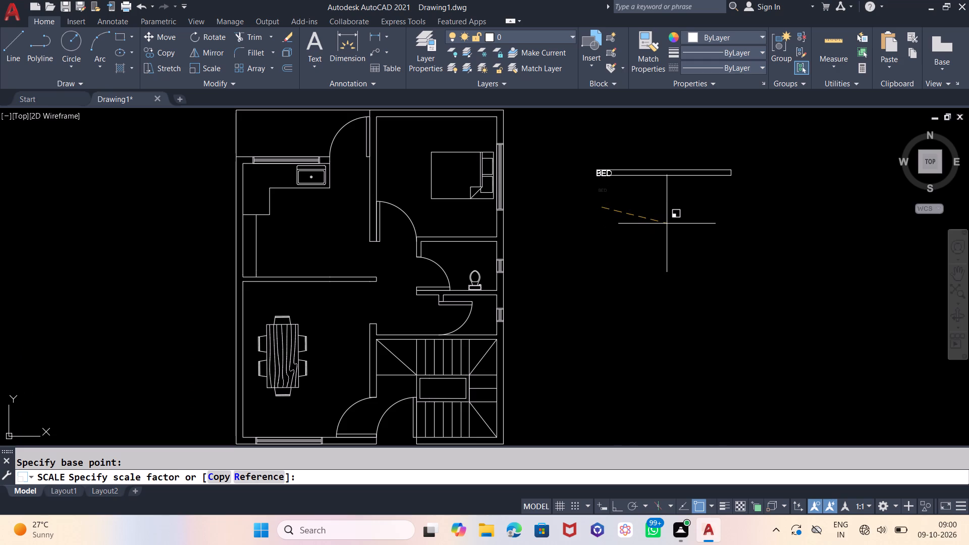
left_click(681, 219)
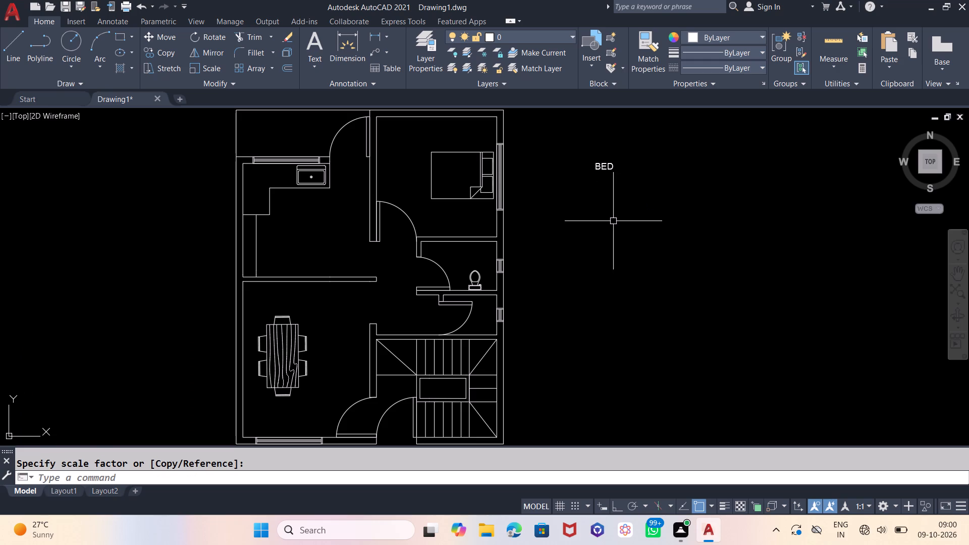
Copy the BED text into the bedroom, the upper-left space, the kitchen, the dining room, the toilet and the small room below it.
left_click(612, 165)
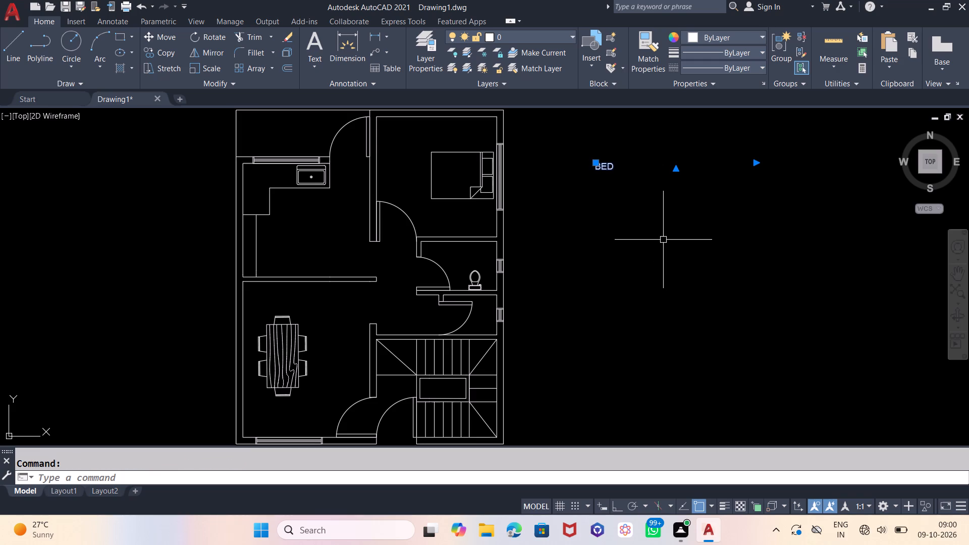
type("CP")
key("Return")
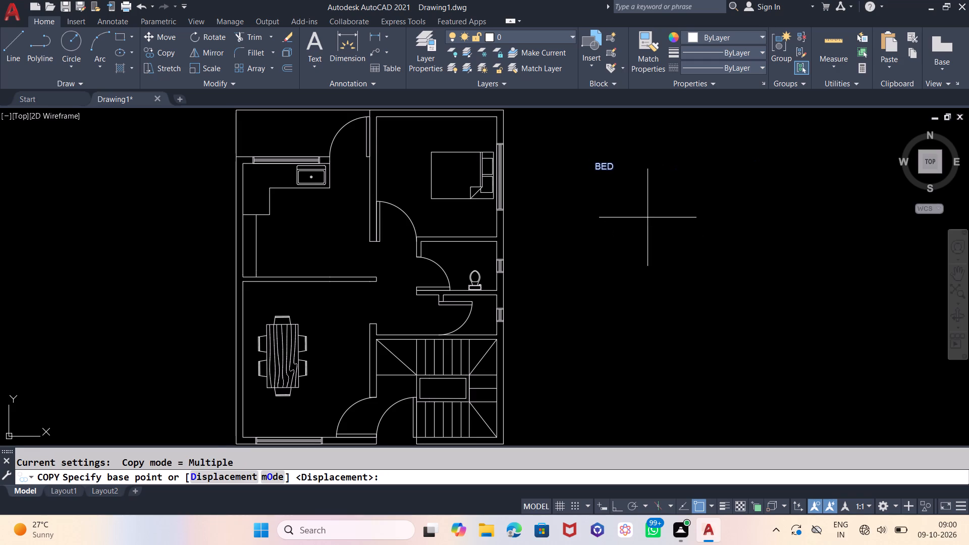
left_click(647, 217)
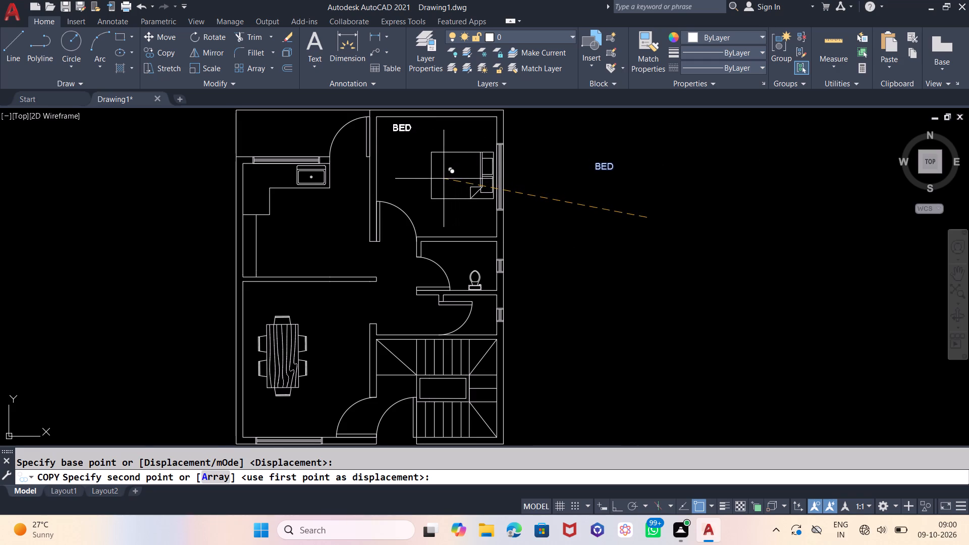
left_click(444, 179)
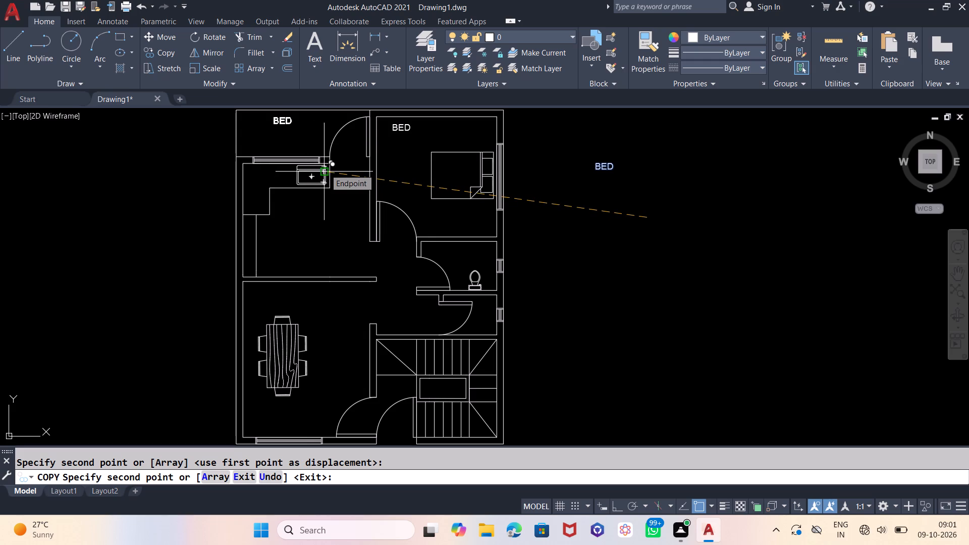
left_click(325, 169)
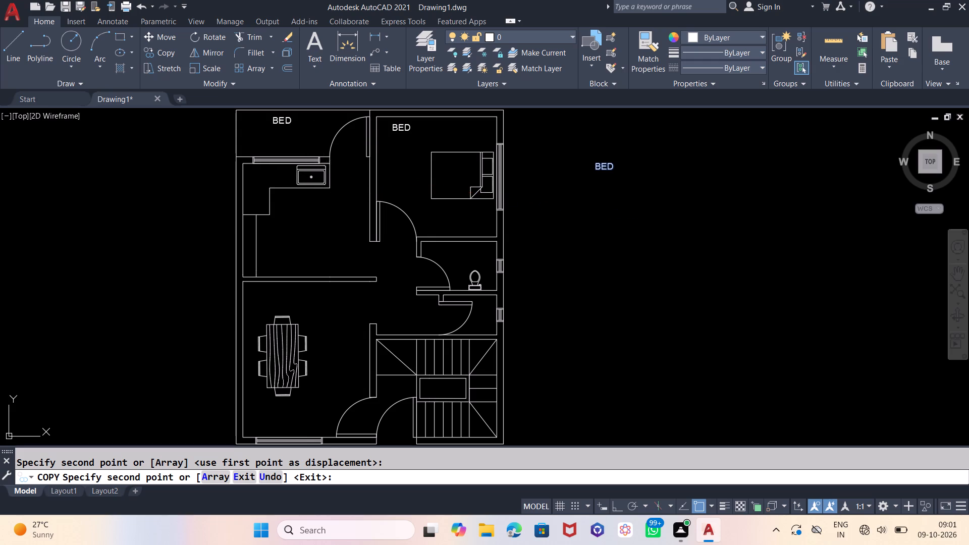
left_click(349, 256)
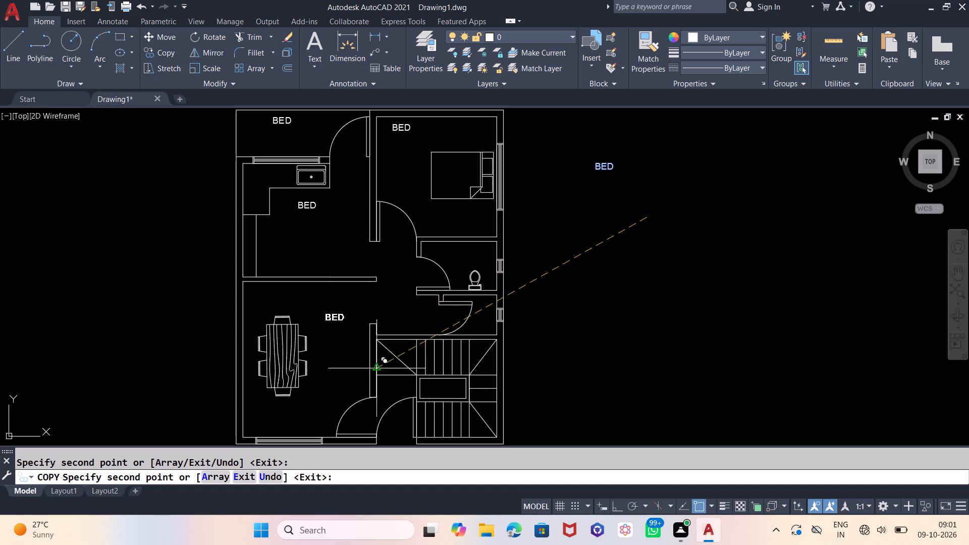
left_click(374, 353)
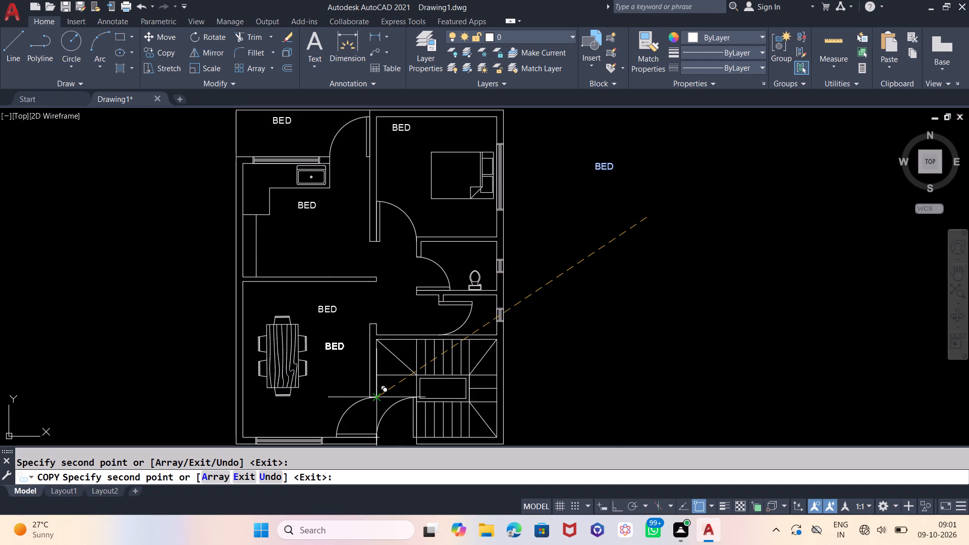
left_click(499, 303)
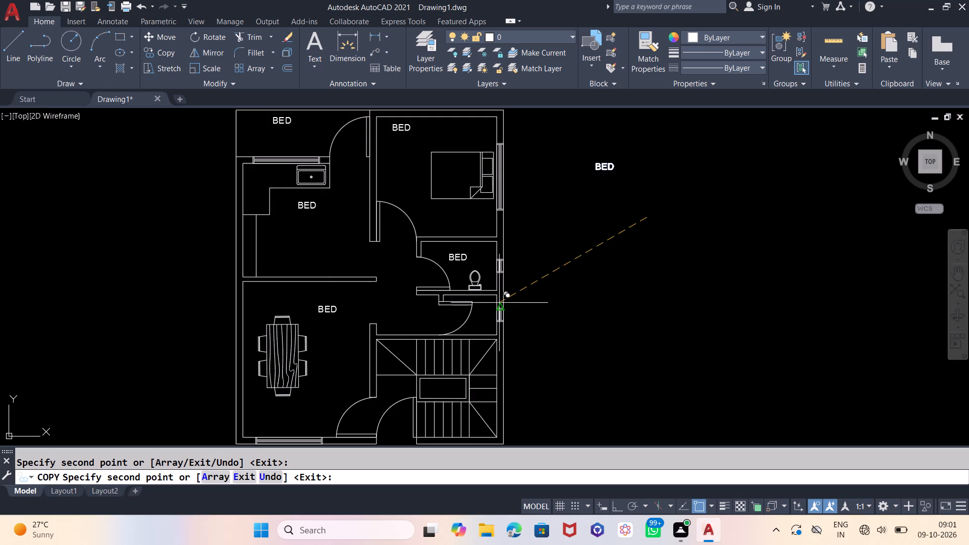
left_click(522, 374)
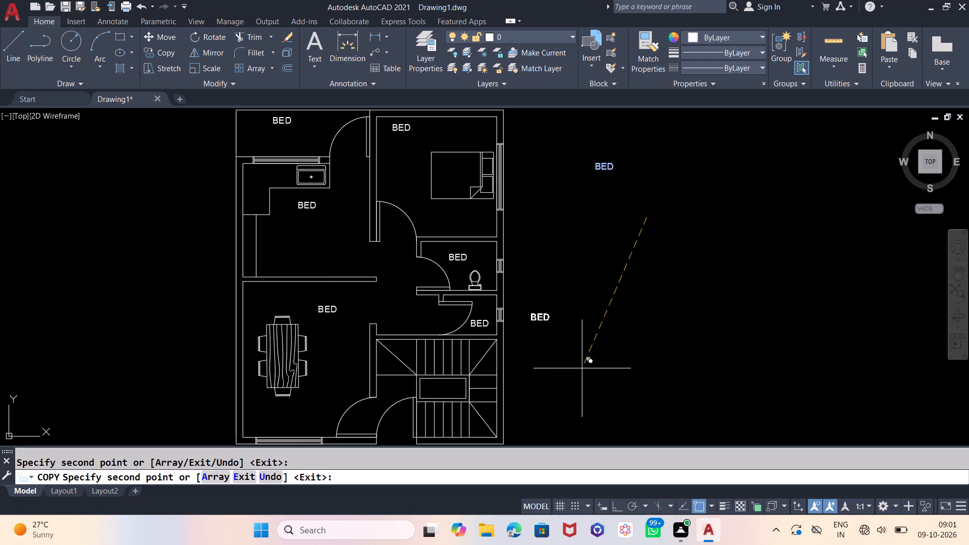
Place a second BED copy in the upper-left space, the kitchen, the dining room and the bedroom, ending the Copy command.
left_click(324, 184)
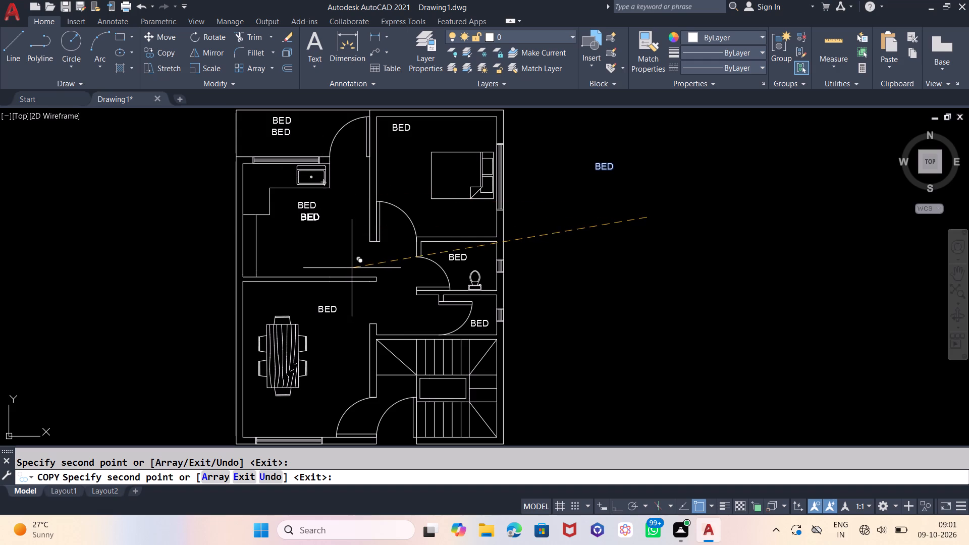
left_click(348, 269)
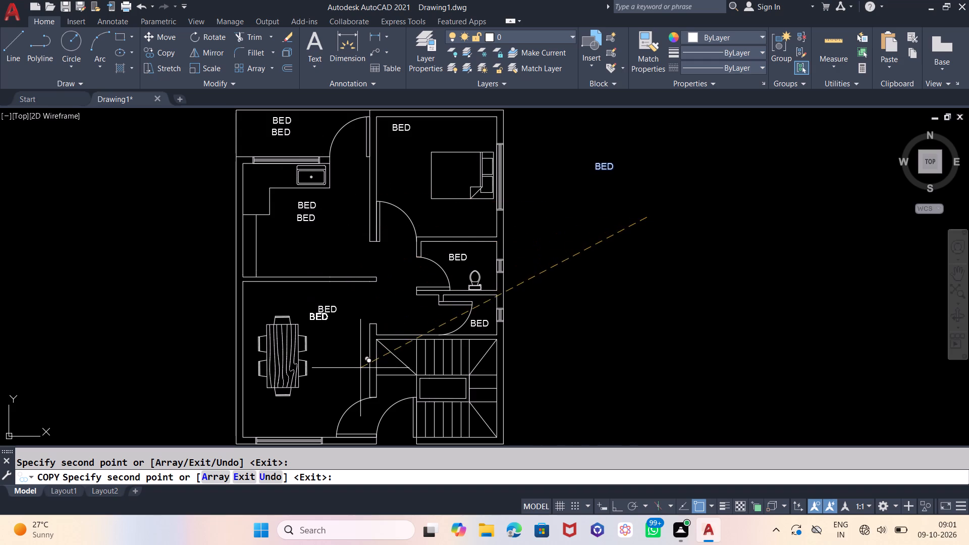
left_click(368, 373)
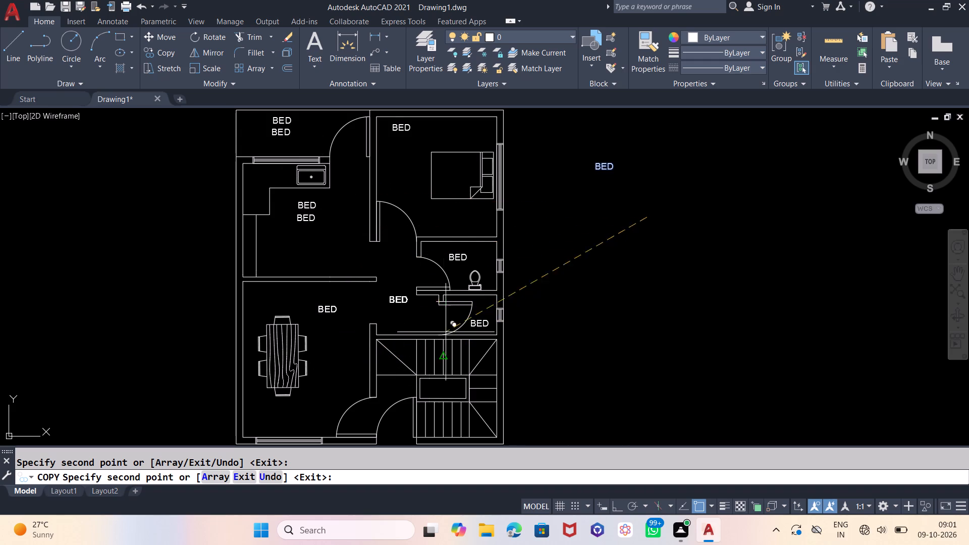
left_click(443, 192)
key("Escape")
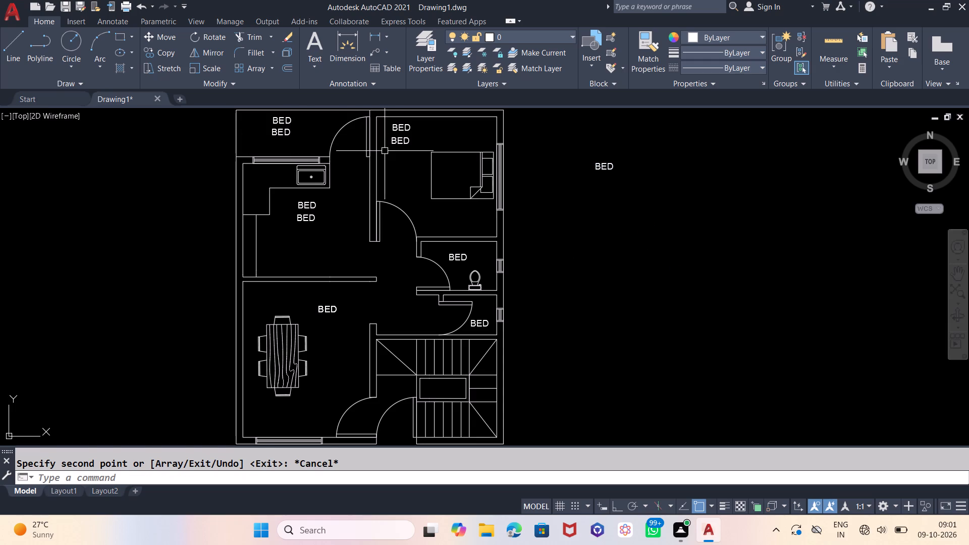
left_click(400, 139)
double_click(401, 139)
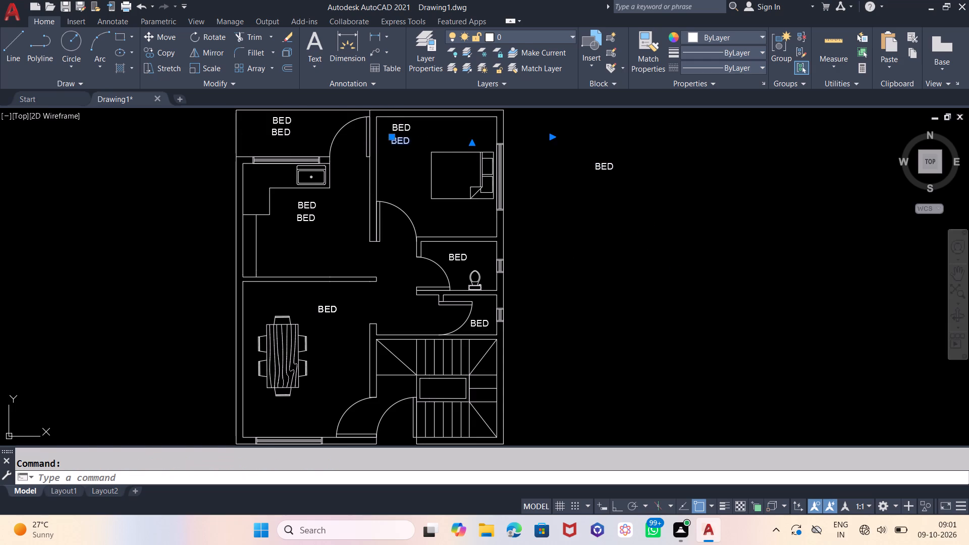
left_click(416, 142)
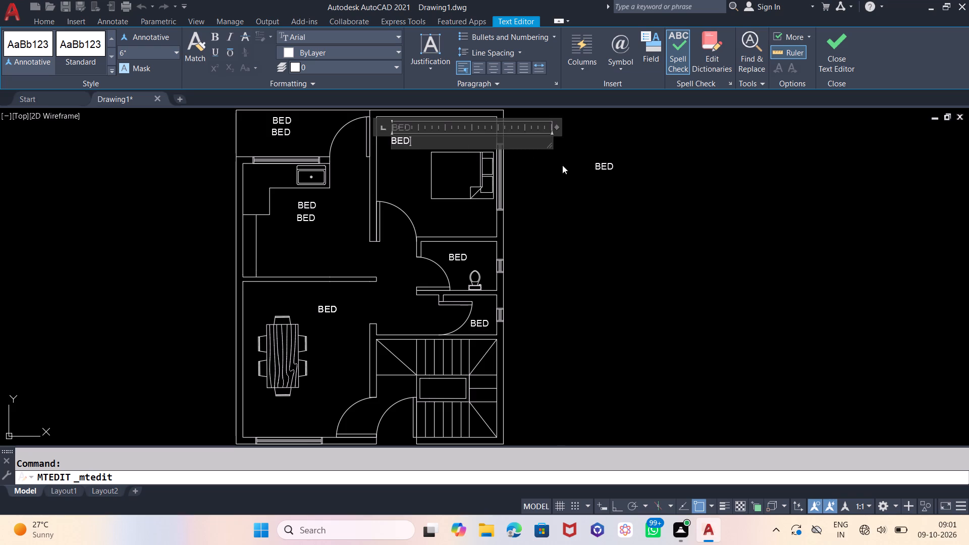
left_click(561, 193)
Dimension the depth of the plan's upper-left space outside its left wall and its width above the plan.
scroll(585, 253, "down", 1)
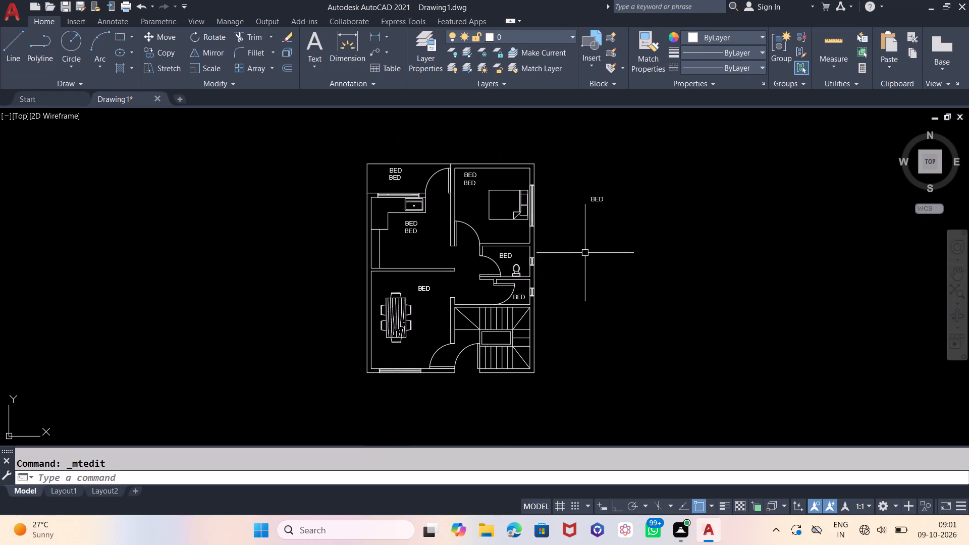
left_click(343, 42)
scroll(383, 144, "up", 1)
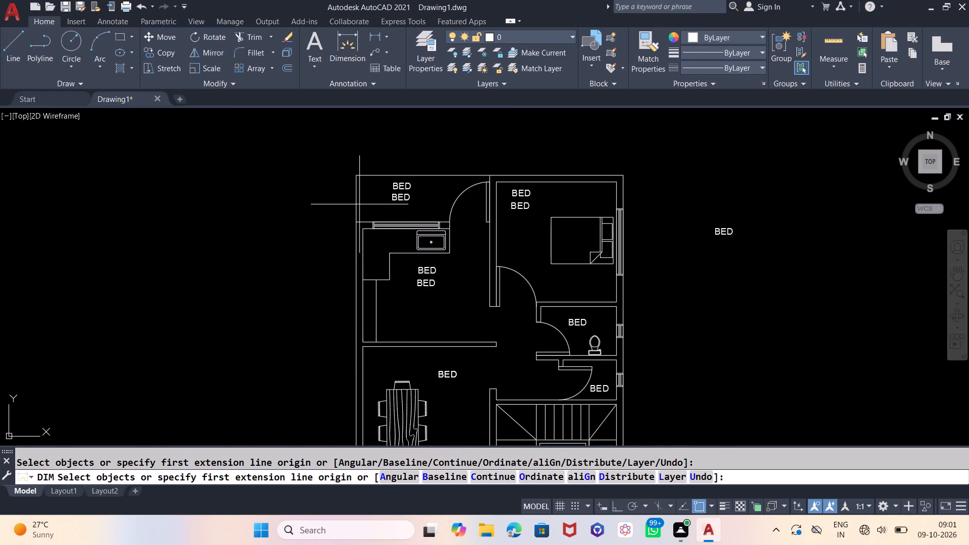
left_click(356, 224)
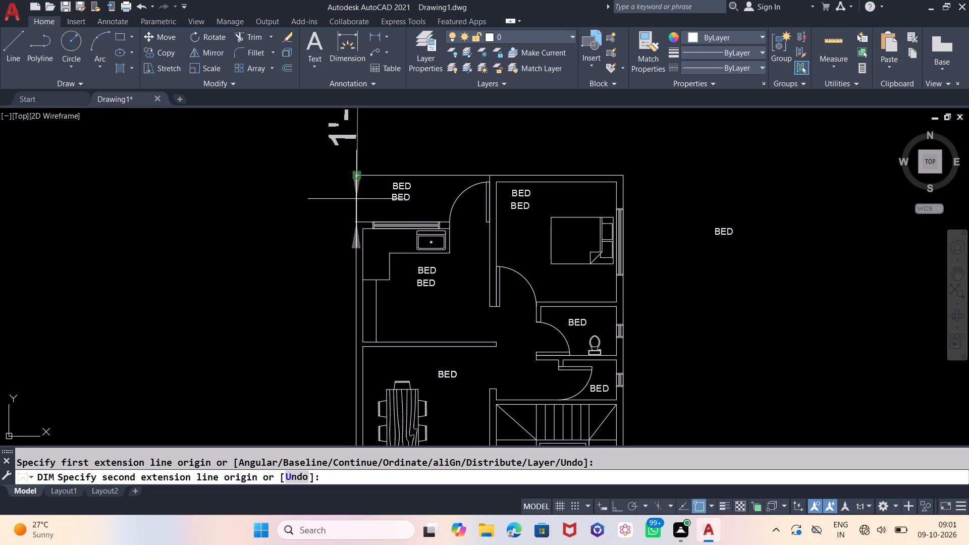
left_click(356, 175)
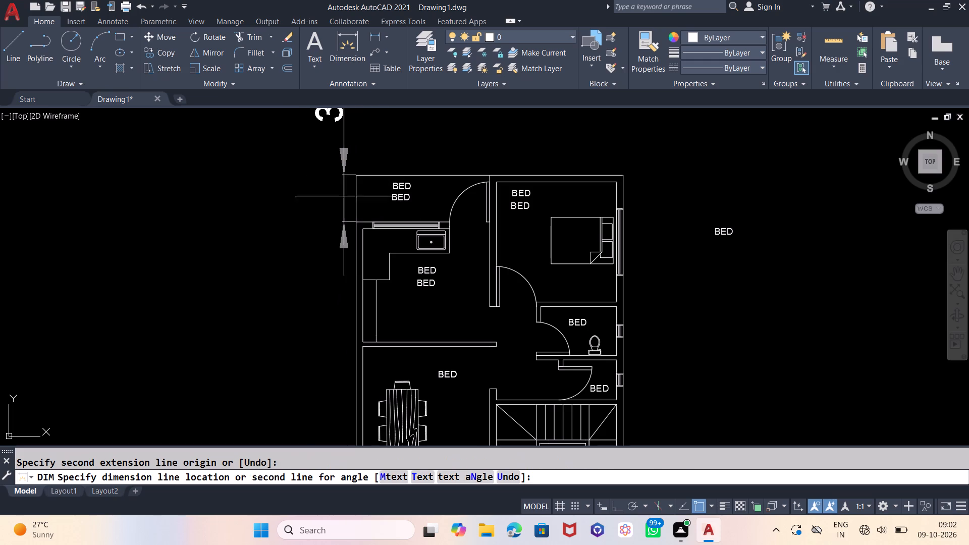
scroll(308, 261, "down", 1)
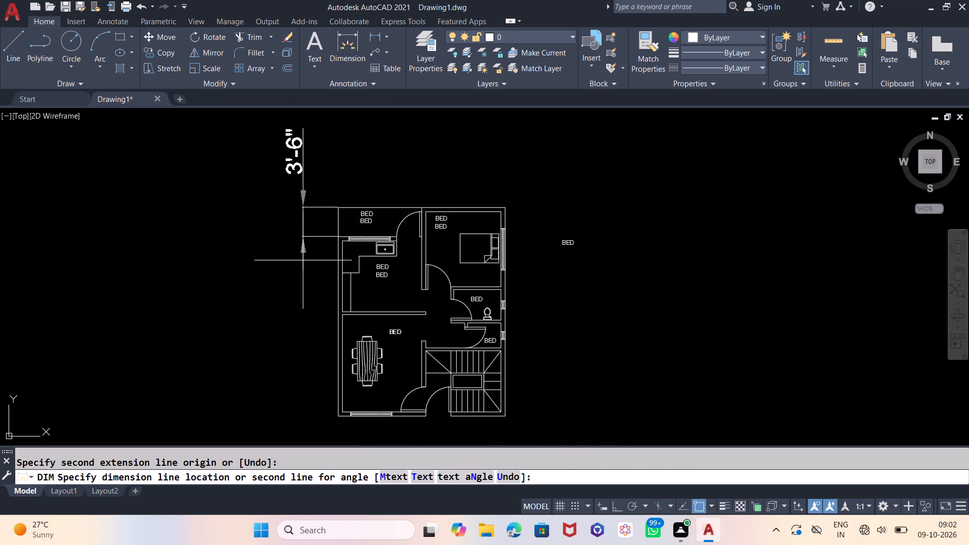
left_click(303, 260)
scroll(342, 209, "up", 1)
left_click(339, 208)
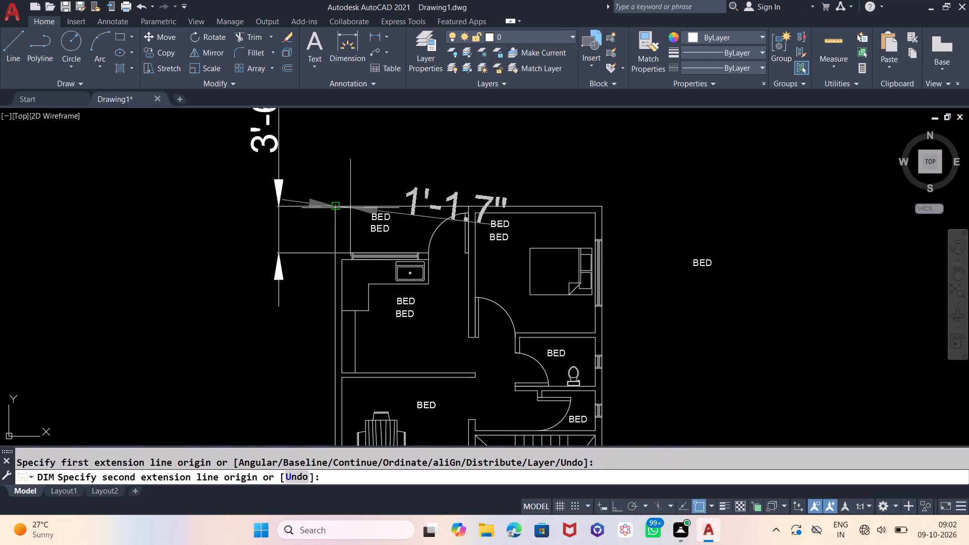
left_click(470, 207)
left_click(470, 175)
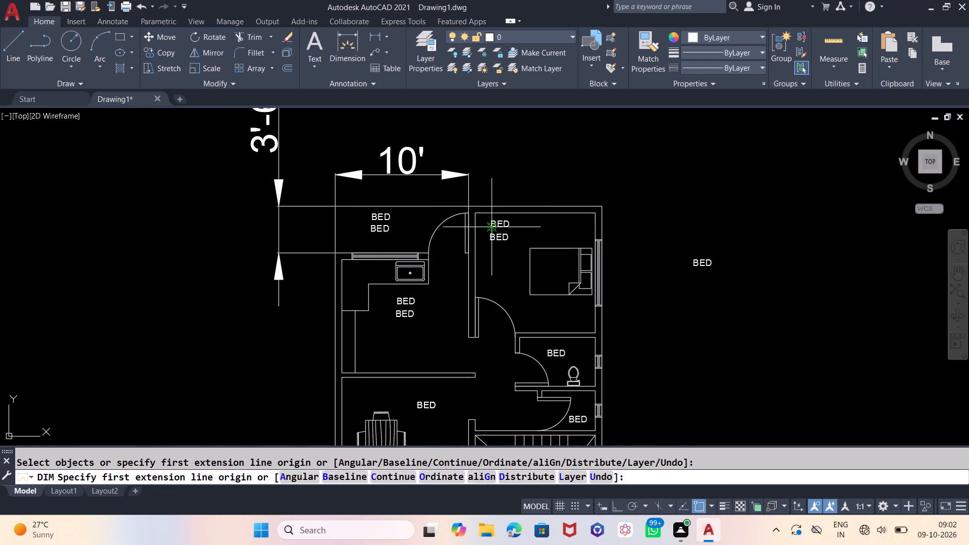
Dimension the bedroom's inside width above the plan and its inside length outside the plan's right wall.
left_click(474, 213)
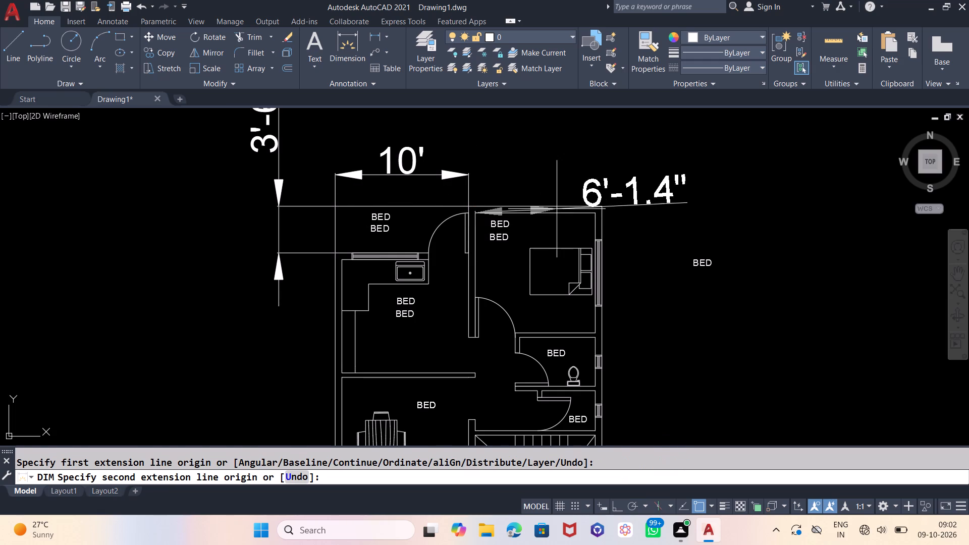
left_click(596, 212)
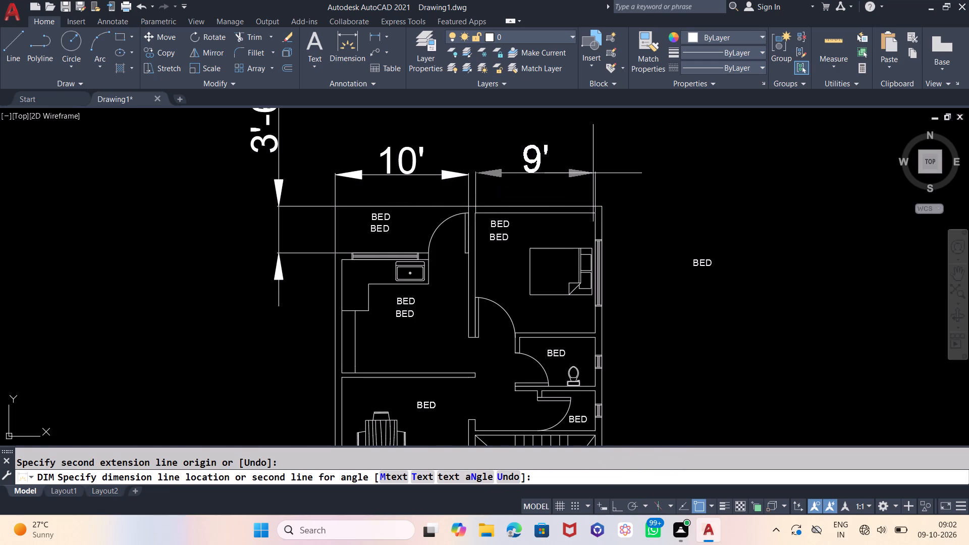
left_click(593, 171)
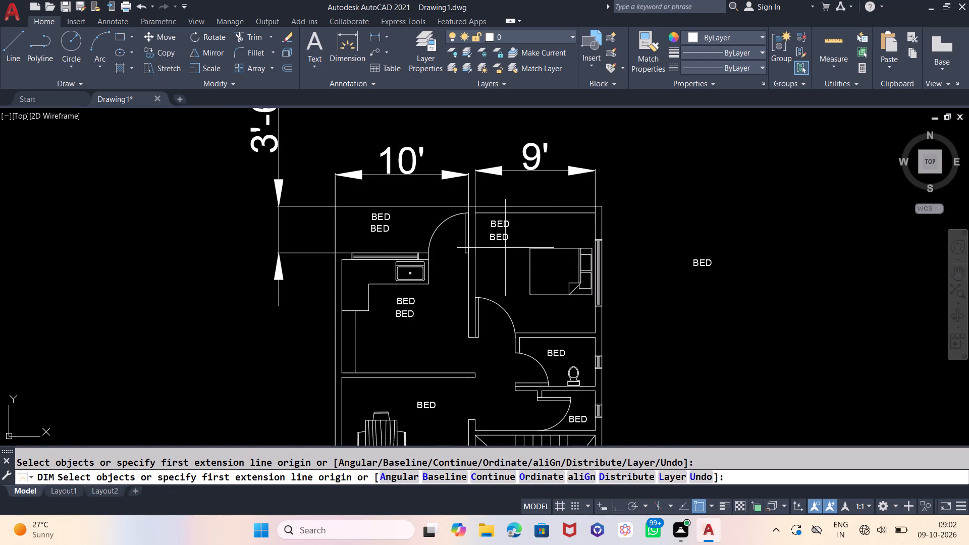
left_click(593, 214)
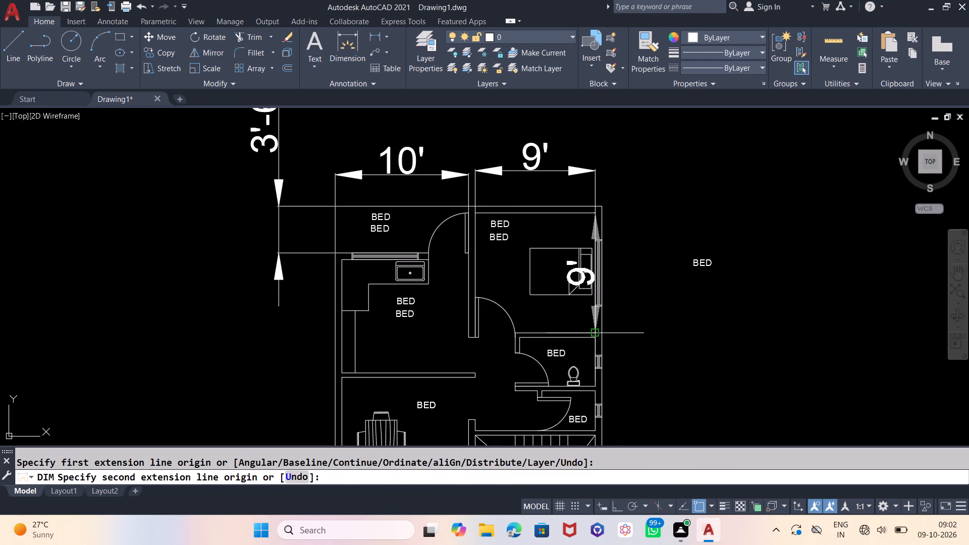
left_click(594, 331)
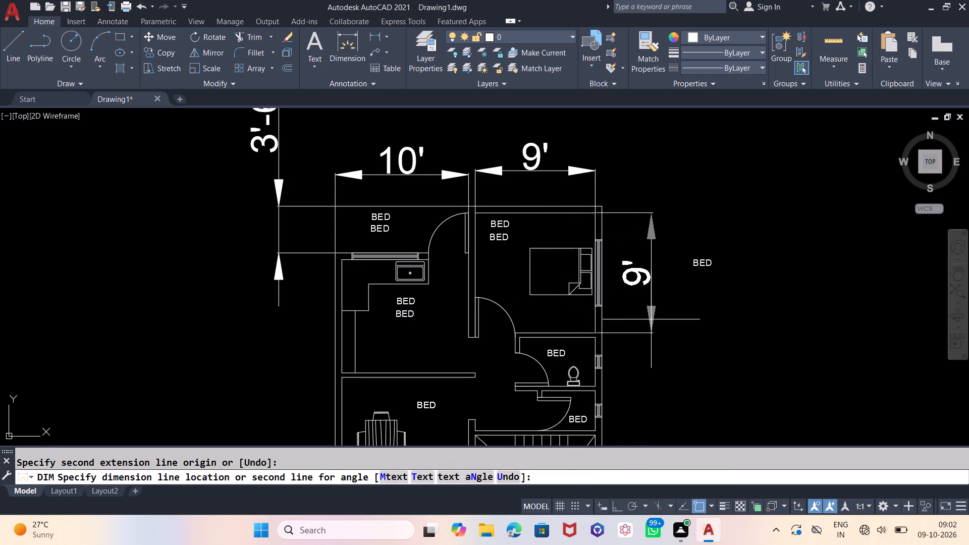
left_click(651, 319)
Dimension the kitchen's inside length along its left wall, placing the dimension outside the plan's left wall.
scroll(626, 159, "down", 1)
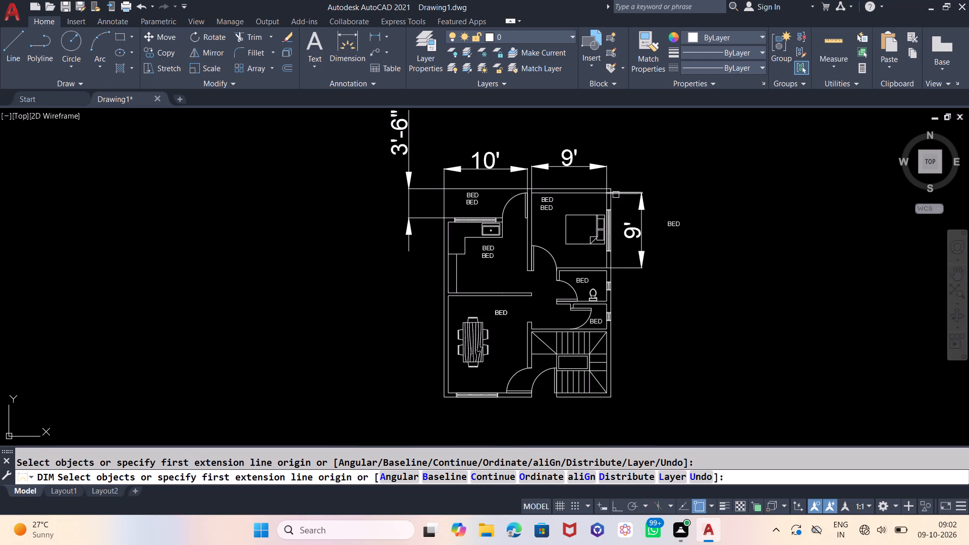
scroll(477, 272, "up", 1)
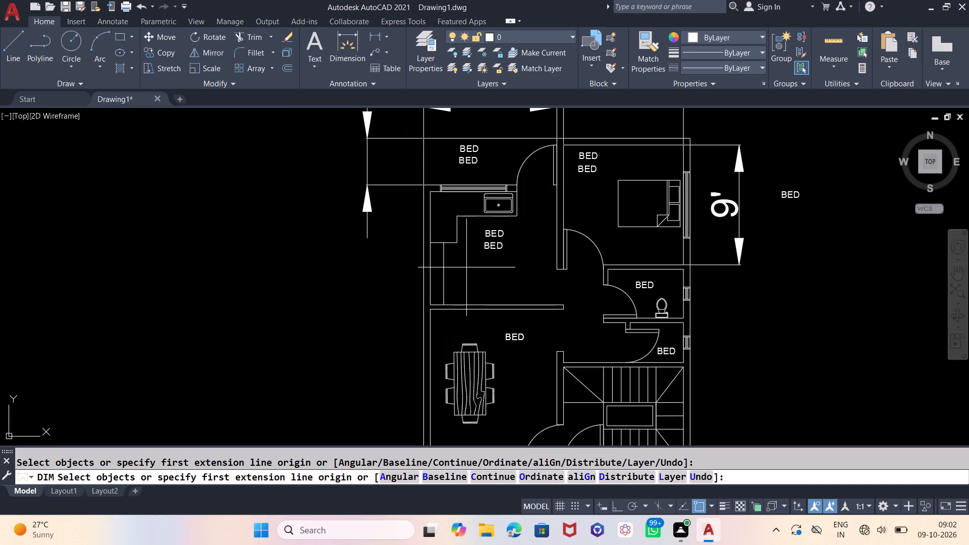
left_click(430, 190)
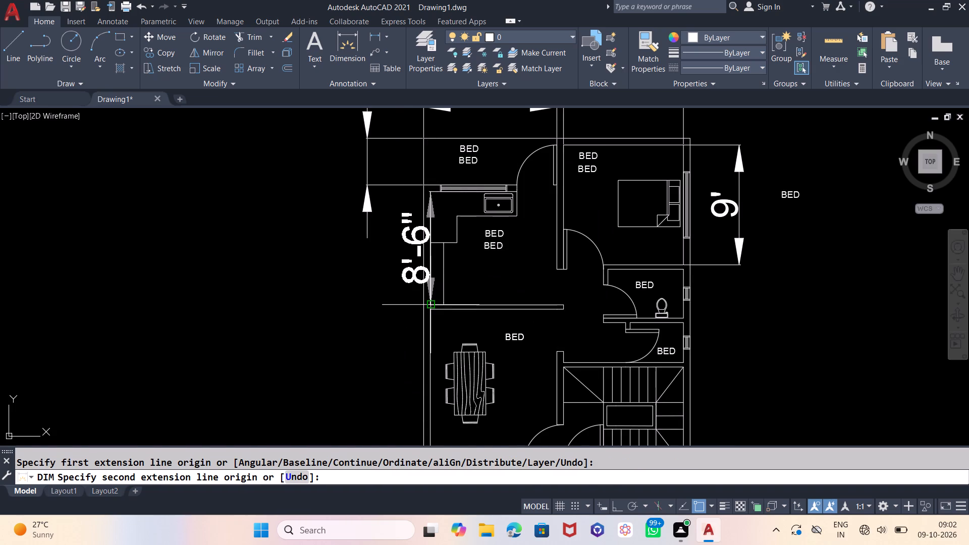
left_click(430, 306)
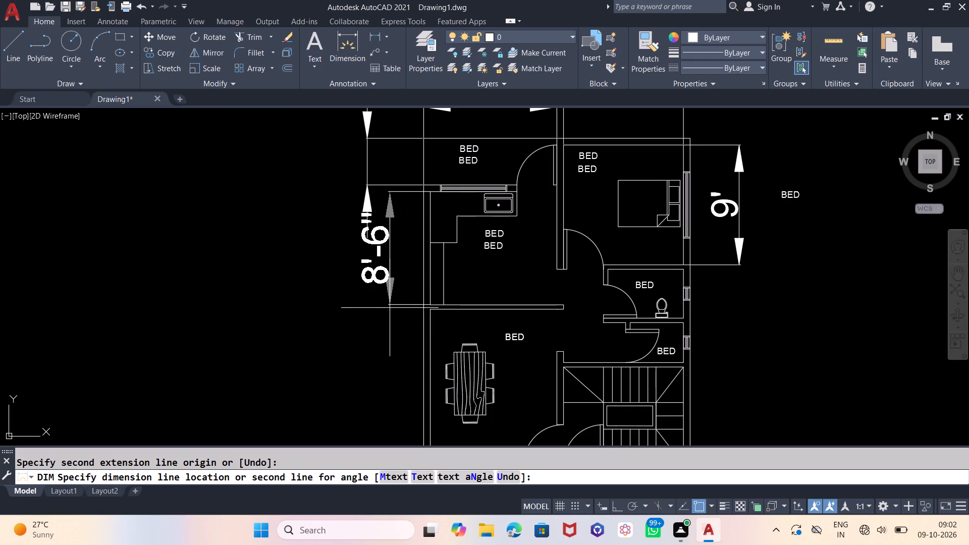
left_click(345, 309)
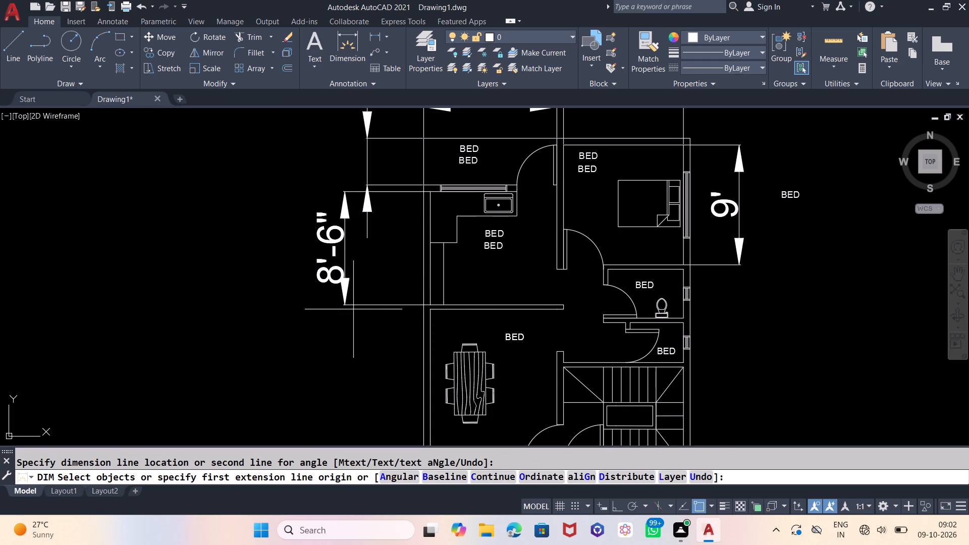
Dimension the kitchen's width along its lower wall, placing the dimension below the plan, and end the Dimension command.
left_click(428, 303)
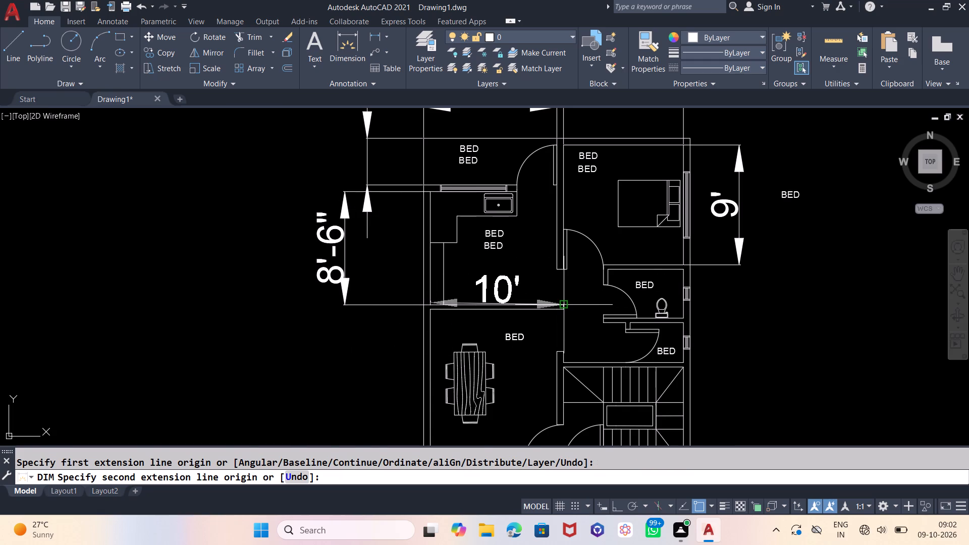
left_click(565, 302)
scroll(556, 269, "down", 2)
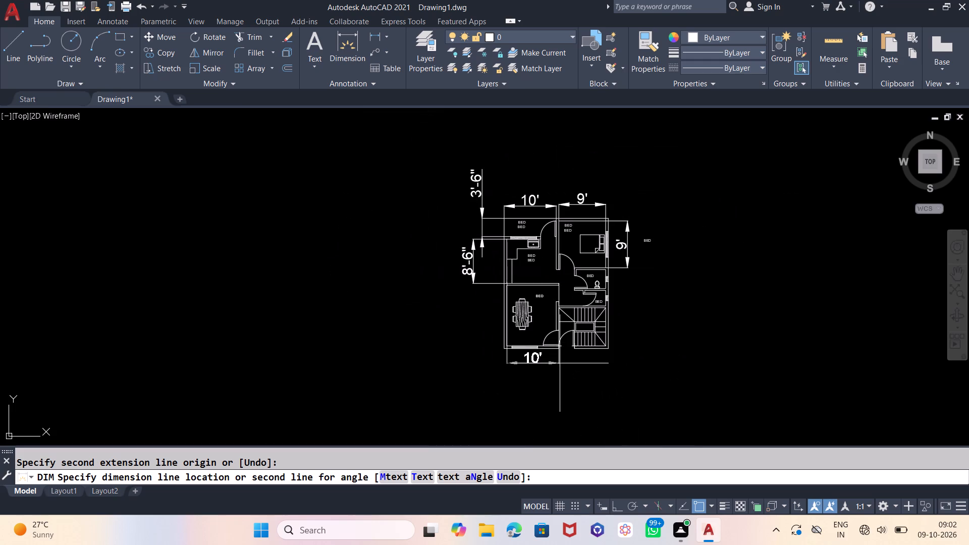
left_click(560, 365)
scroll(537, 271, "up", 1)
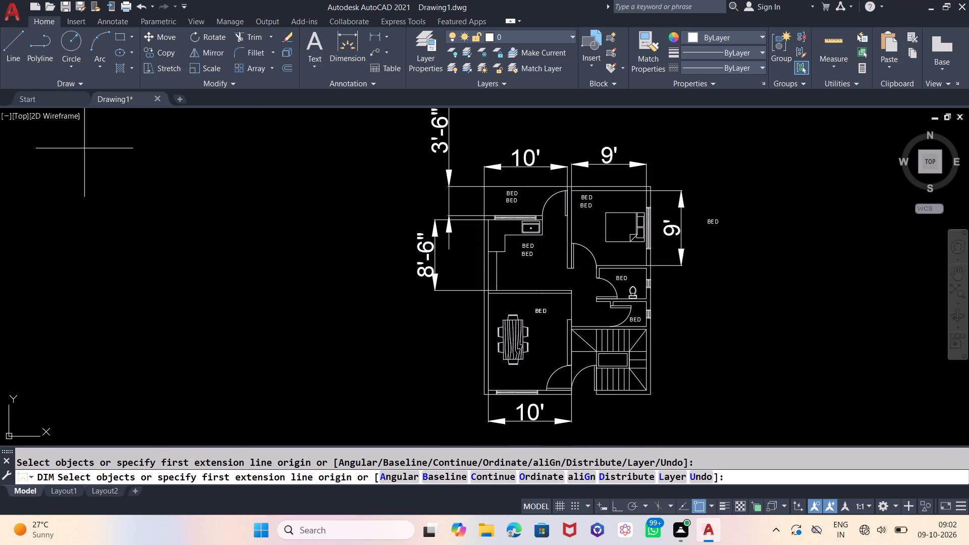
key("Escape")
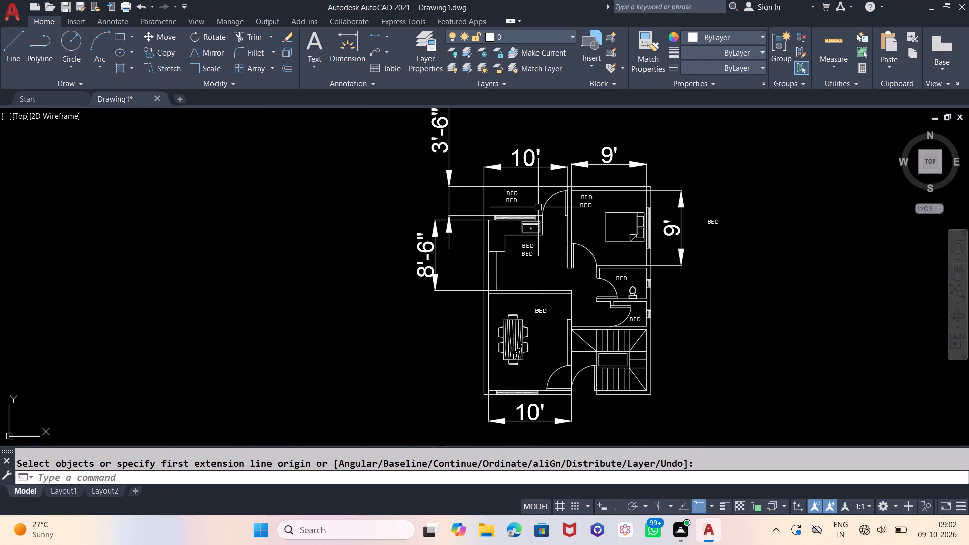
Change the lower BED text in the bedroom to the room size 9'X9'.
scroll(577, 196, "up", 2)
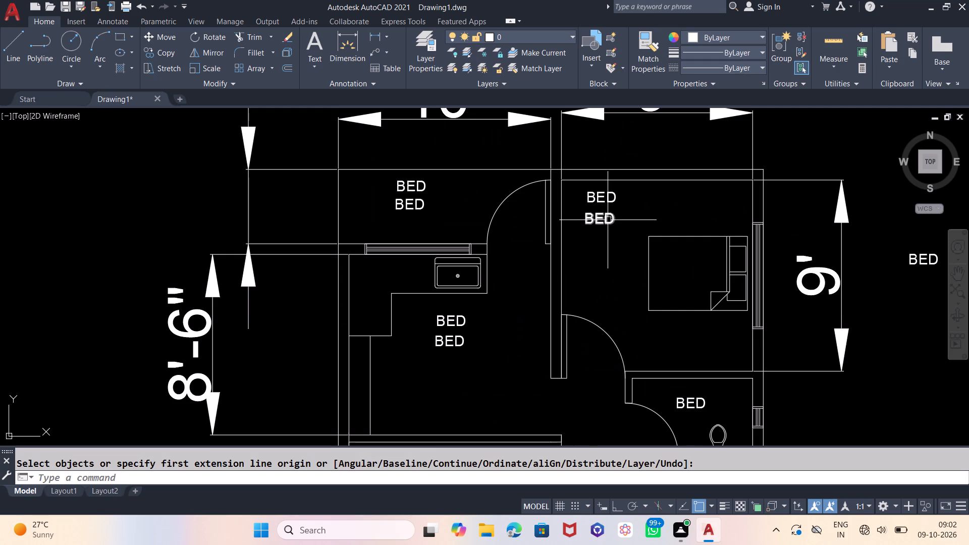
left_click(608, 220)
double_click(608, 220)
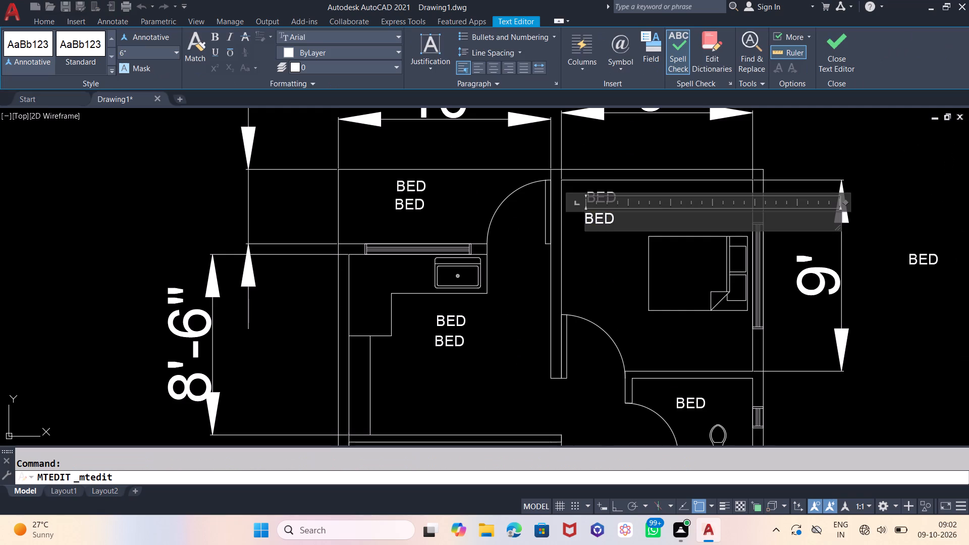
left_click(616, 220)
key("BackSpace")
key("BackSpace")
key("BackSpace")
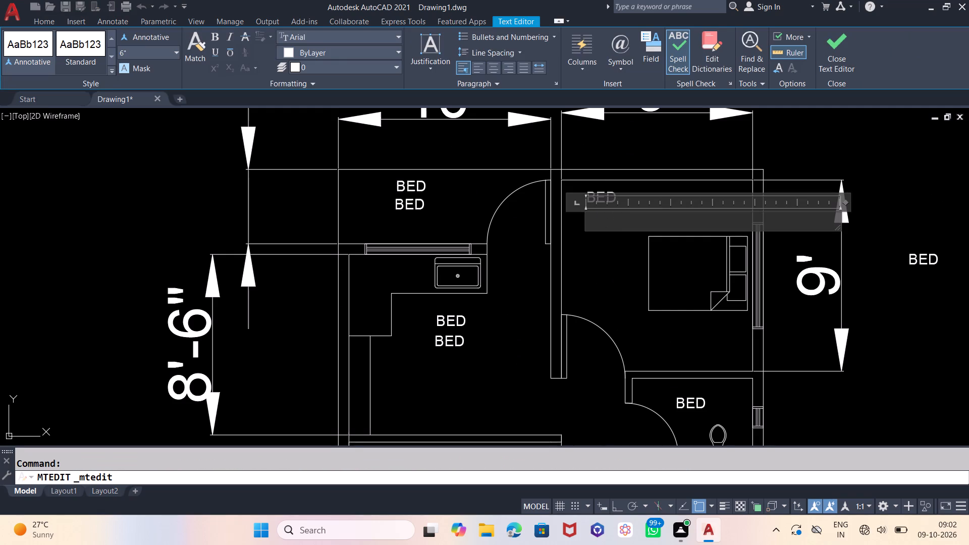
key("9")
key("apostrophe")
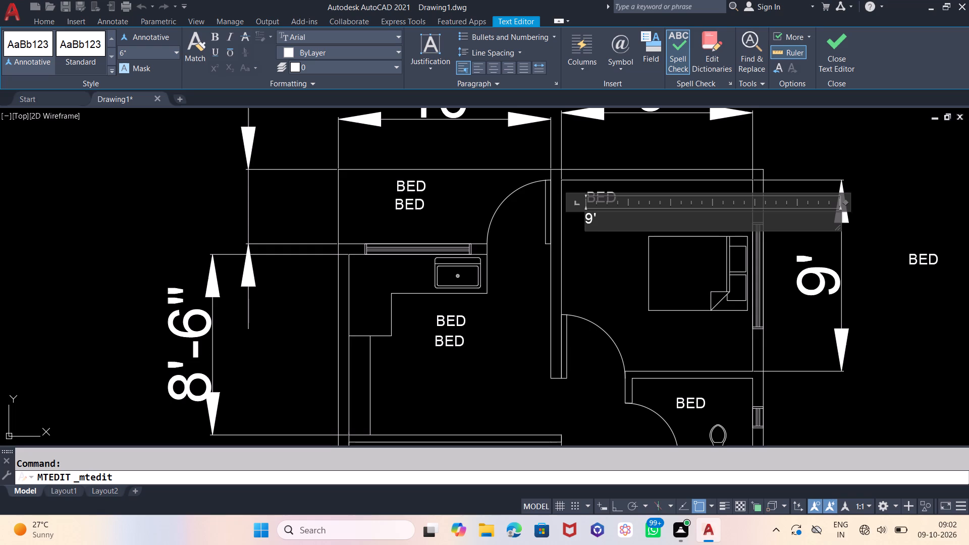
key("x")
type("9'")
left_click(607, 246)
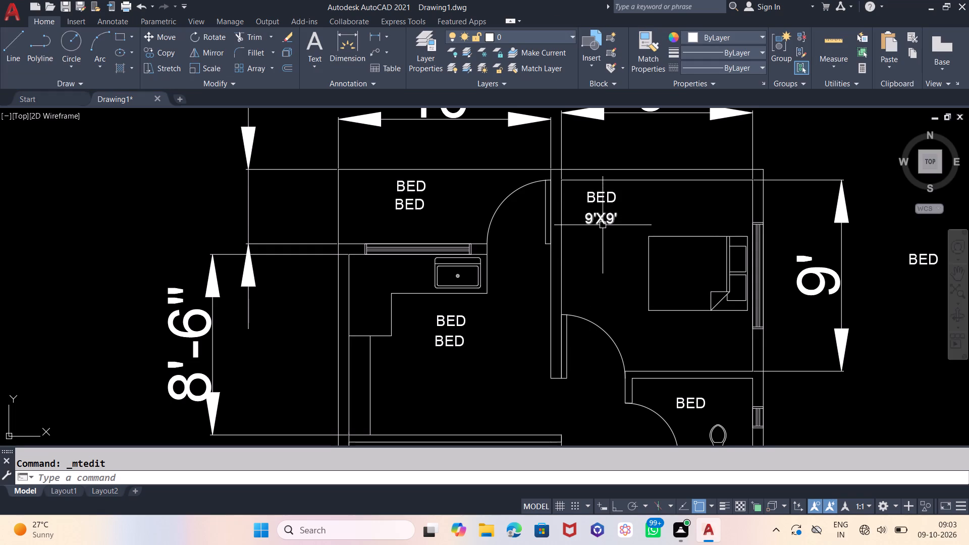
Change the upper BED text in the plan's upper-left space to DUCT.
double_click(420, 186)
left_click(434, 184)
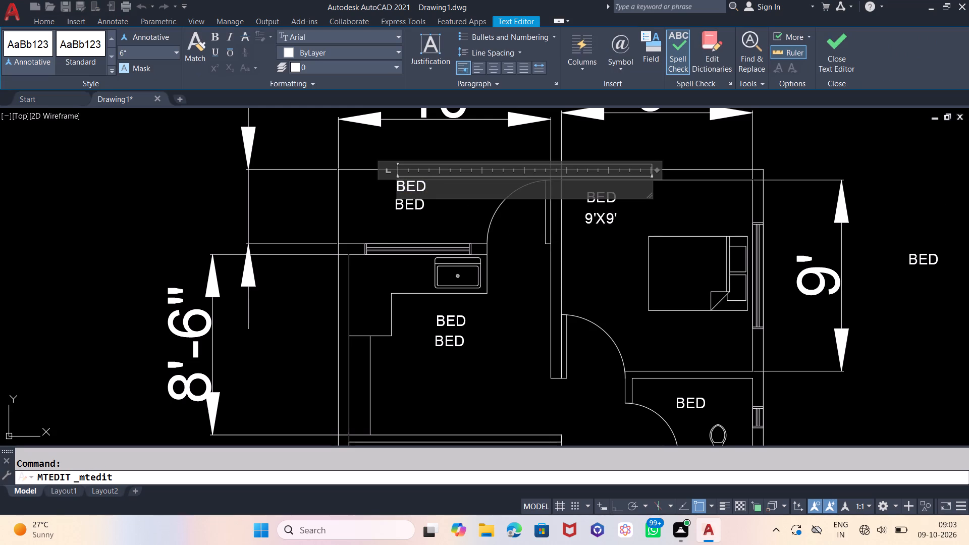
key("BackSpace")
key("BackSpace")
key("BackSpace")
type("DUCT")
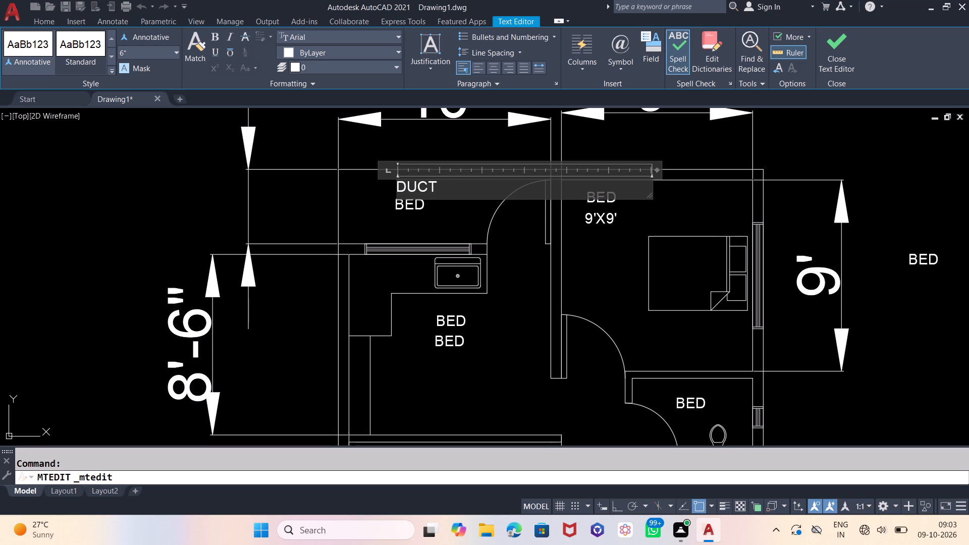
left_click(437, 211)
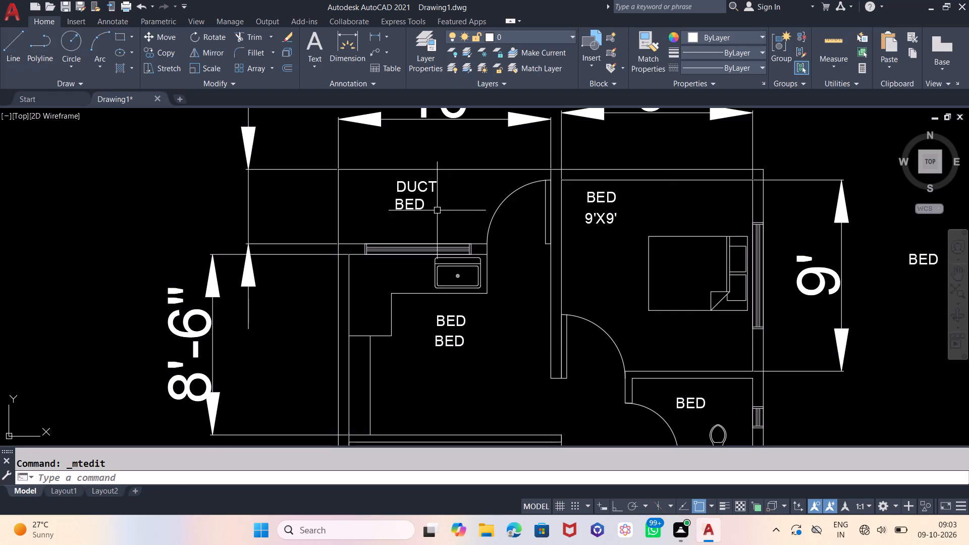
Change the BED text below the DUCT label to the size 10'X3'6".
double_click(421, 204)
left_click(426, 206)
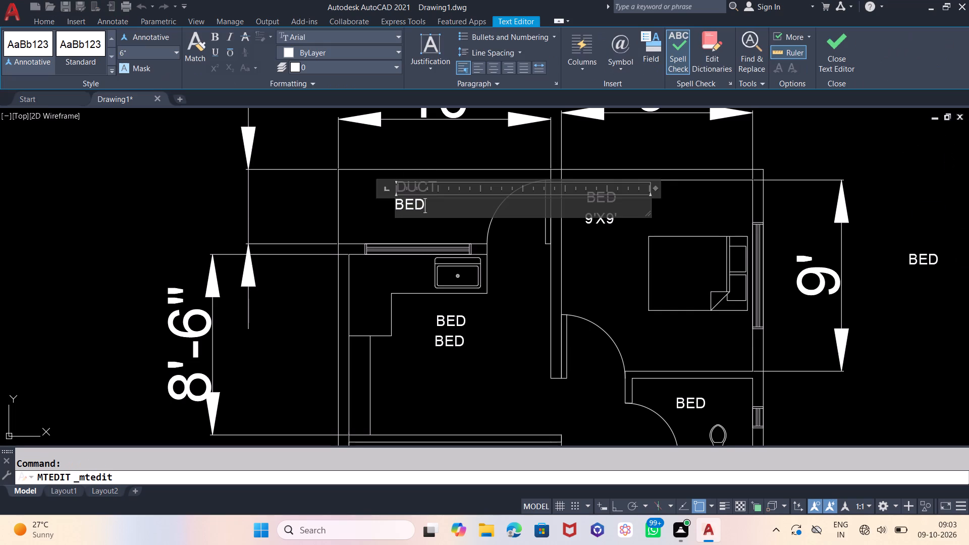
key("BackSpace")
key("BackSpace")
key("BackSpace")
scroll(341, 304, "down", 2)
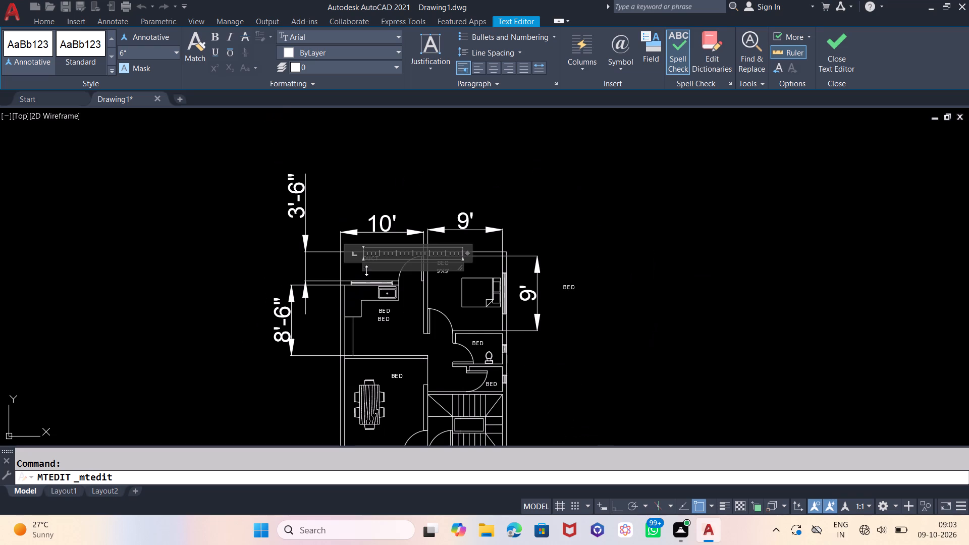
type("10'")
key("x")
type("3'6")
key("shift+quotedbl")
left_click(393, 190)
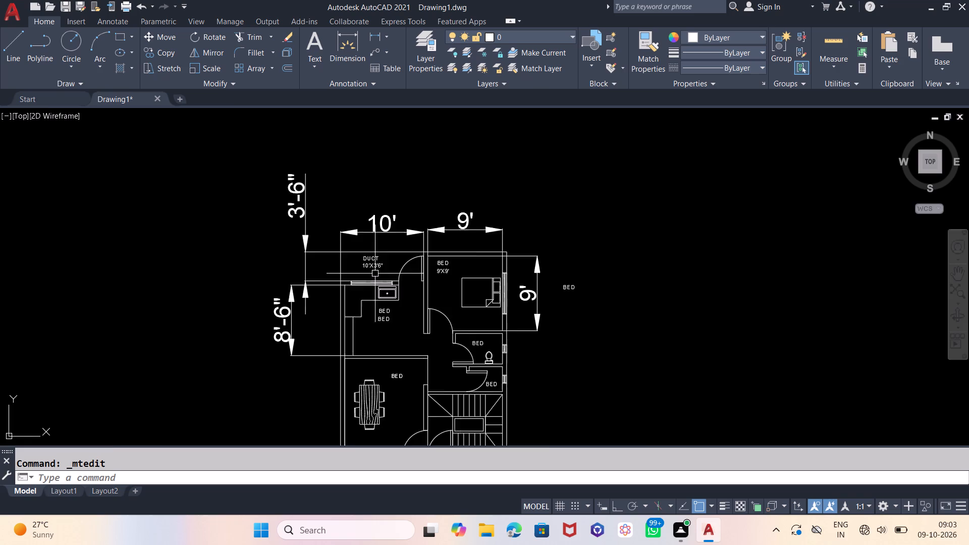
Change the upper BED text in the kitchen to KNT.
scroll(375, 274, "up", 3)
scroll(452, 191, "down", 1)
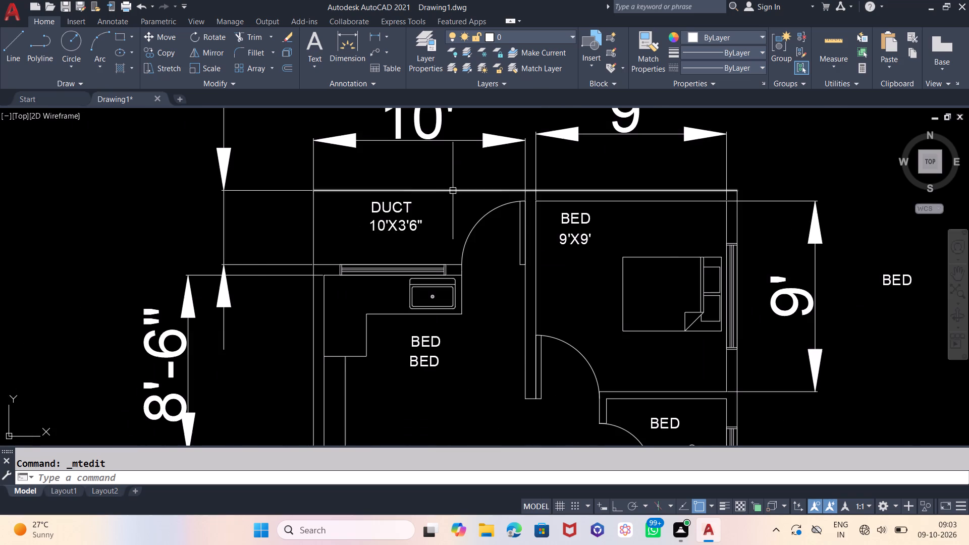
scroll(453, 193, "down", 1)
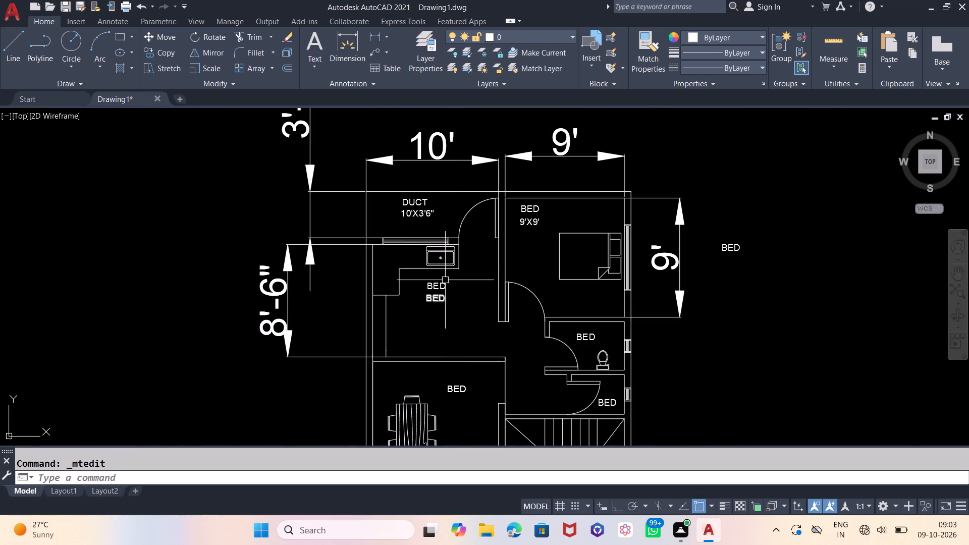
double_click(442, 285)
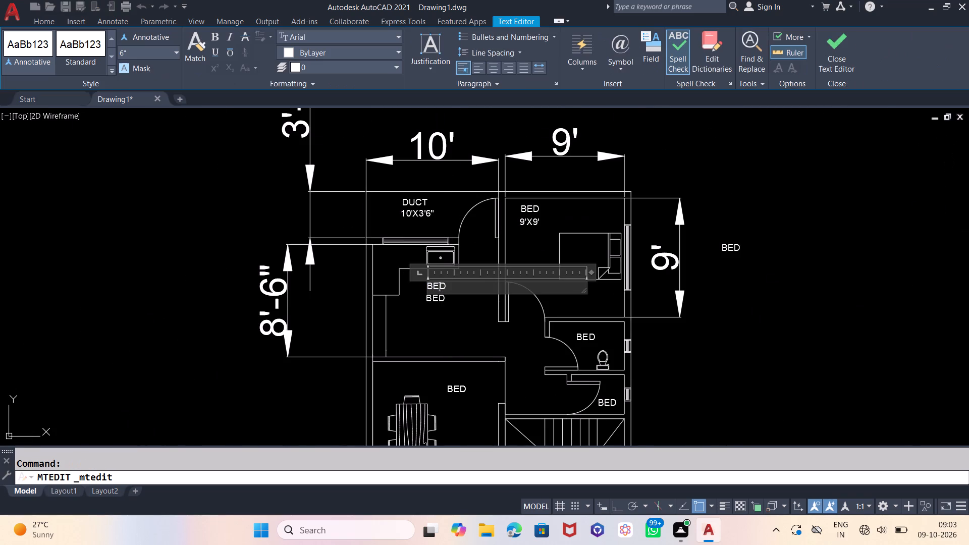
left_click(451, 285)
key("BackSpace")
key("BackSpace")
key("BackSpace")
type("KNT")
left_click(451, 305)
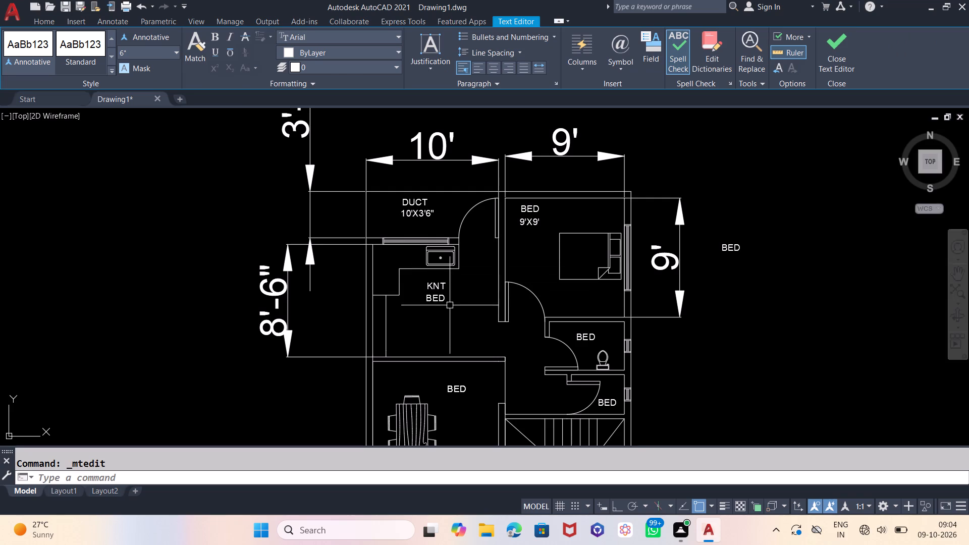
Change the BED text below the KNT label in the kitchen to the size 10'X8'6".
double_click(443, 300)
left_click(446, 300)
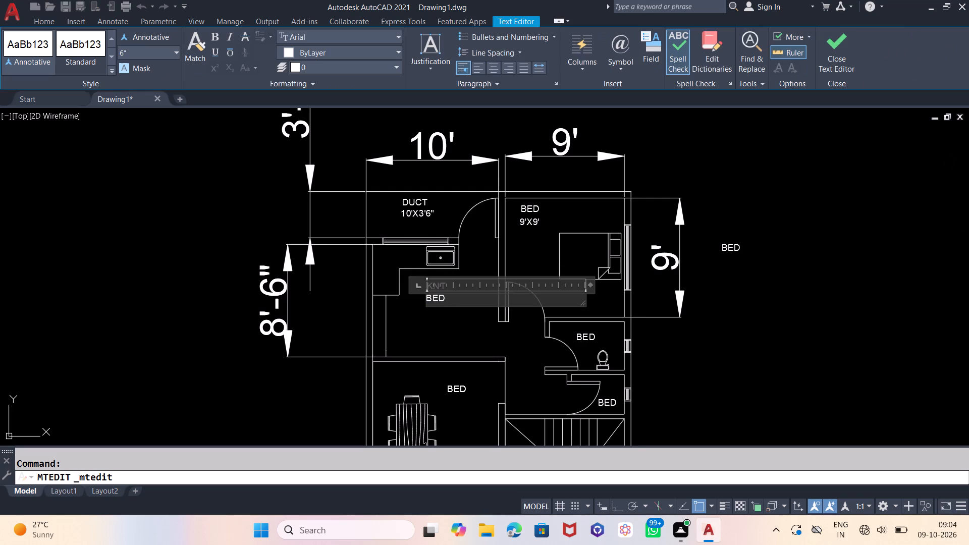
key("BackSpace")
key("BackSpace")
key("BackSpace")
scroll(452, 262, "down", 2)
scroll(452, 259, "up", 1)
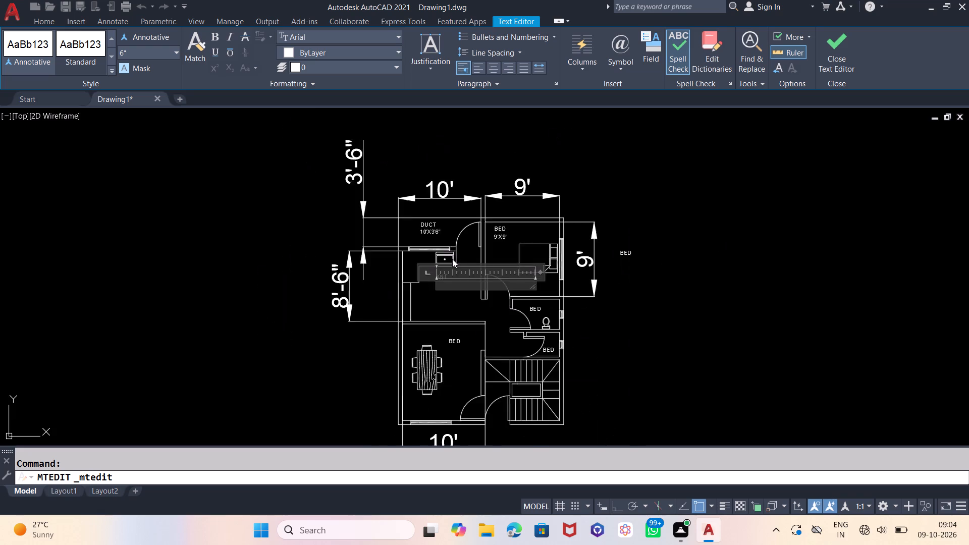
scroll(452, 259, "up", 1)
type("10'")
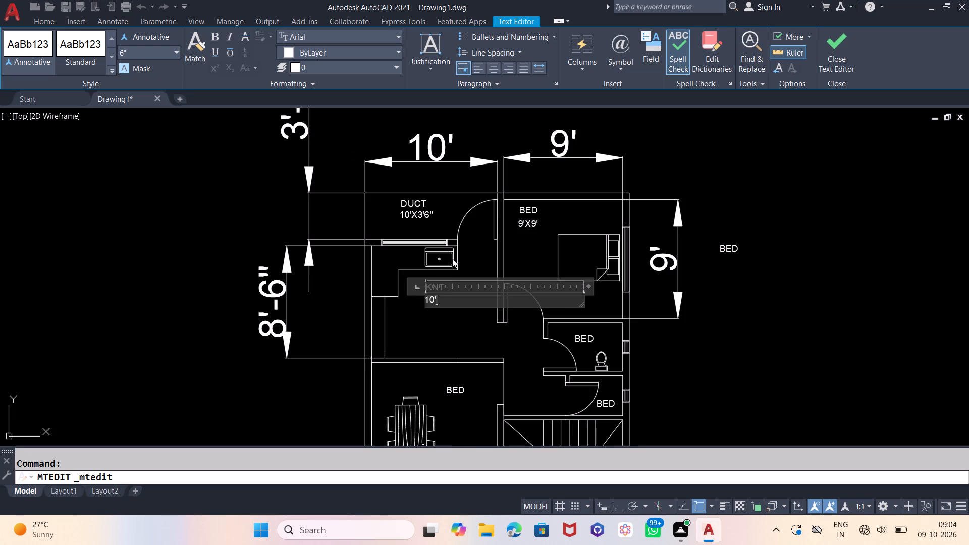
key("x")
key("8")
type("'6")
key("shift+quotedbl")
left_click(659, 367)
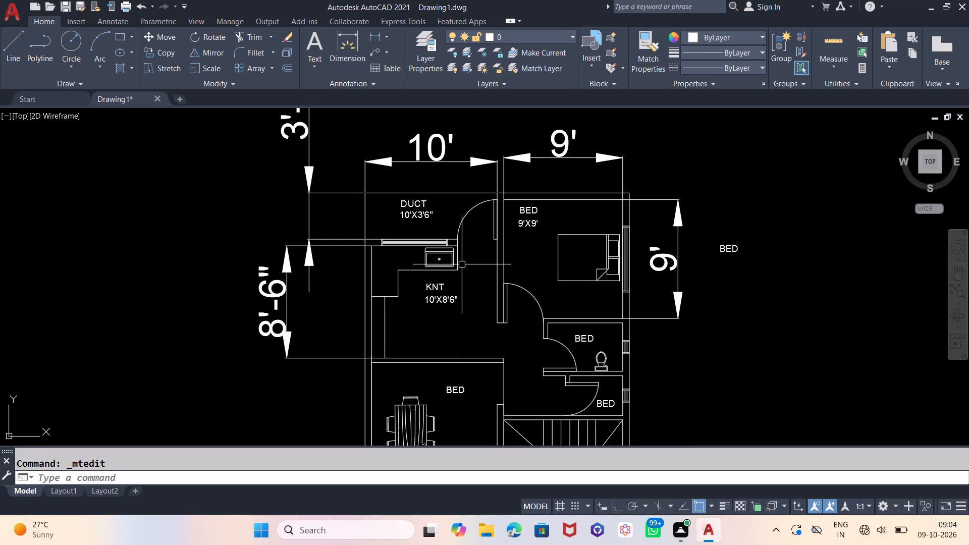
Delete all six dimensions around the floor plan, including the 3'-6", 8'-6", 10' and 9' ones.
scroll(462, 263, "down", 1)
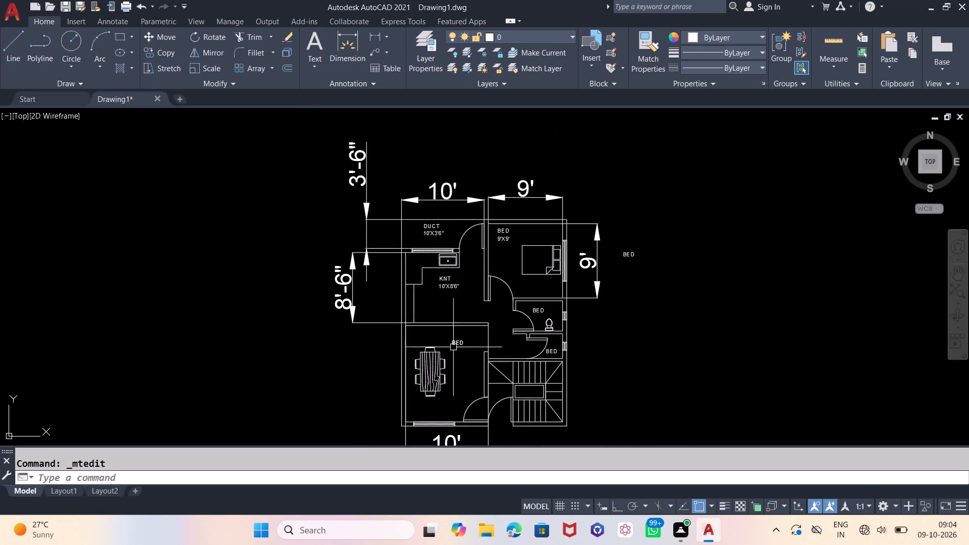
left_click(364, 161)
left_click(344, 277)
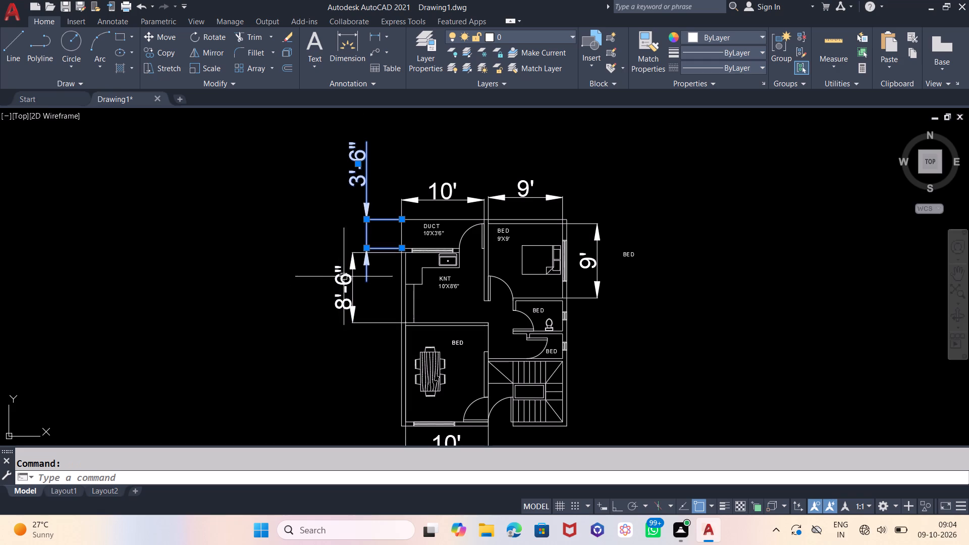
left_click(424, 183)
left_click(460, 192)
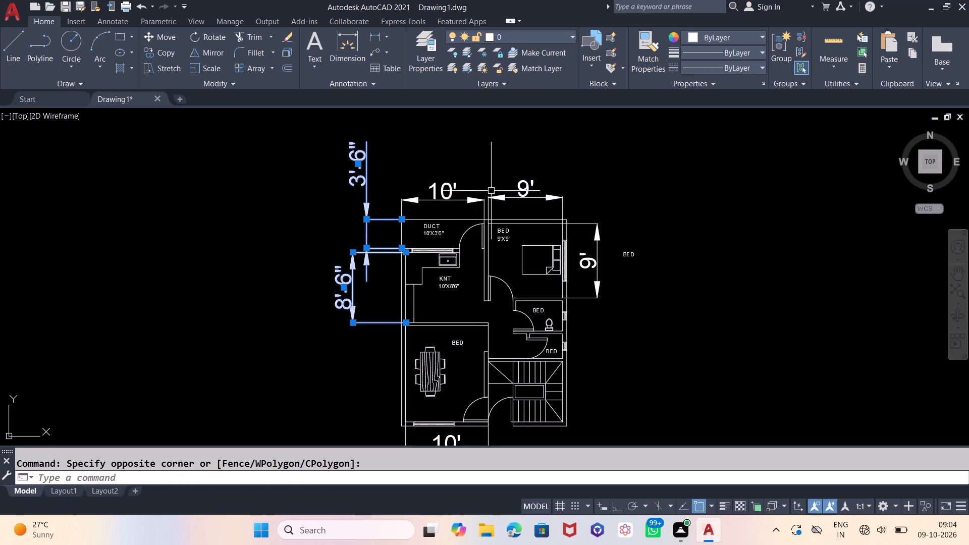
left_click(501, 195)
left_click(436, 196)
scroll(478, 165, "down", 1)
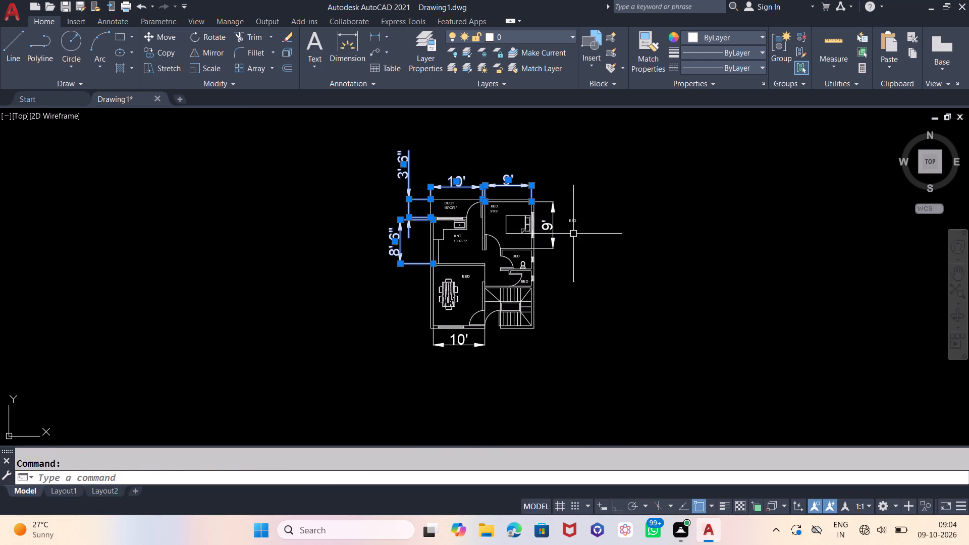
scroll(553, 224, "up", 1)
left_click(553, 225)
left_click(432, 416)
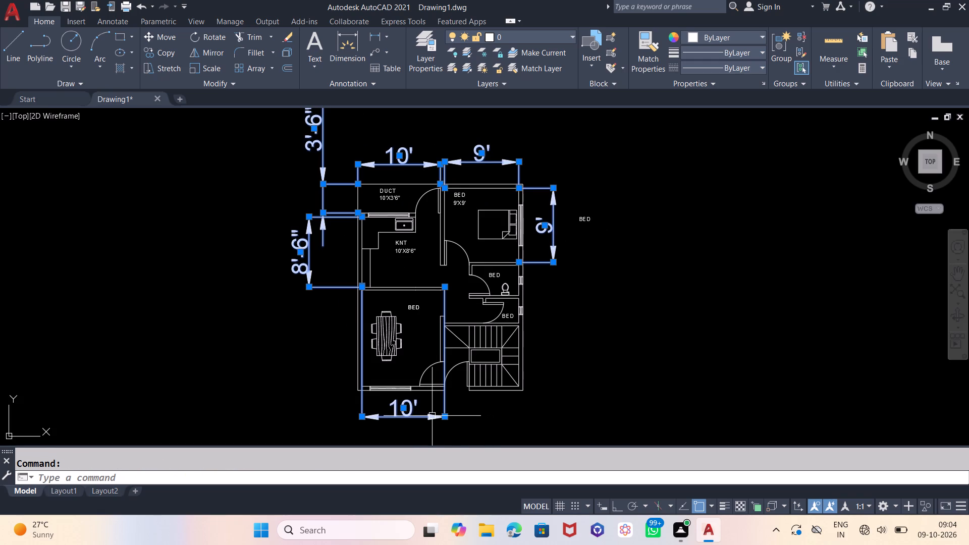
key("Delete")
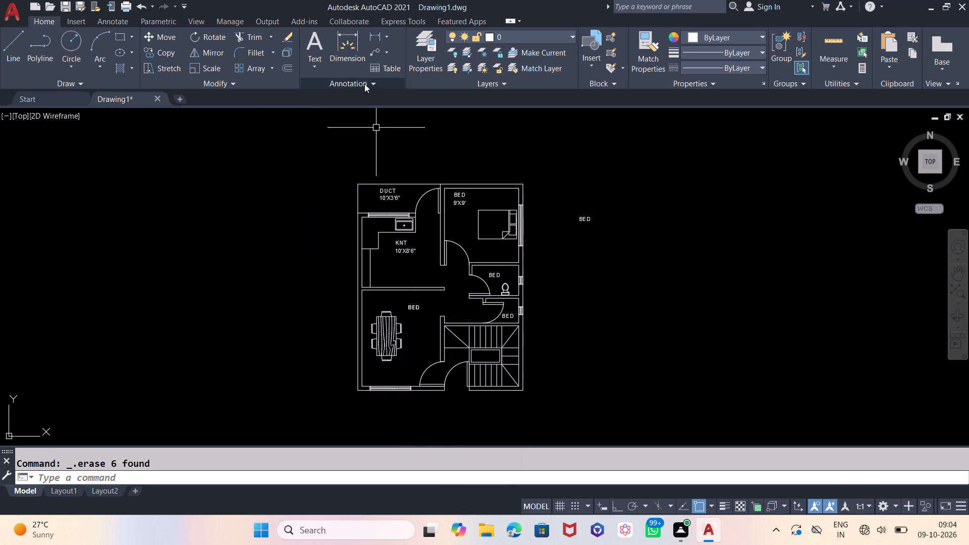
Dimension the dining-table room's inside width, placed below the plan, and its inside depth, placed beside the outer left wall.
left_click(357, 56)
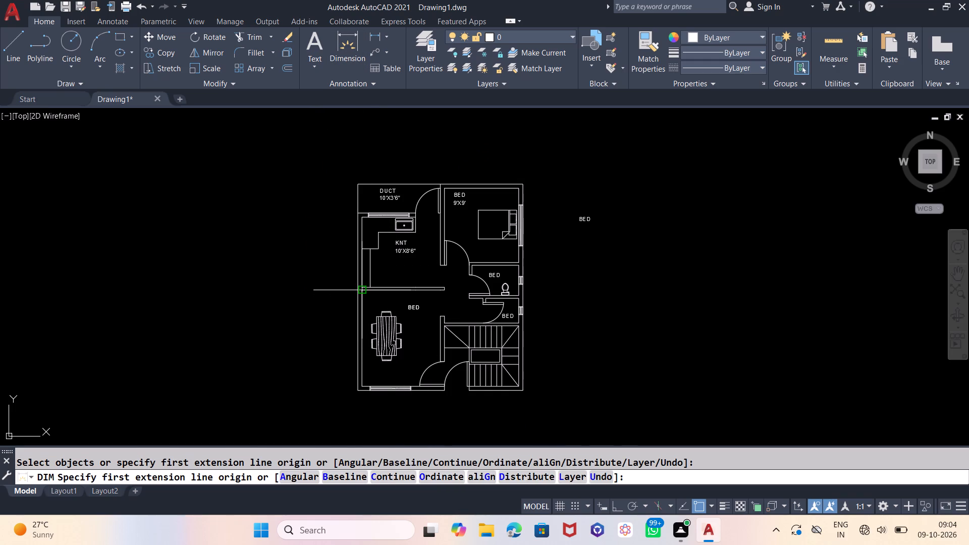
left_click(362, 294)
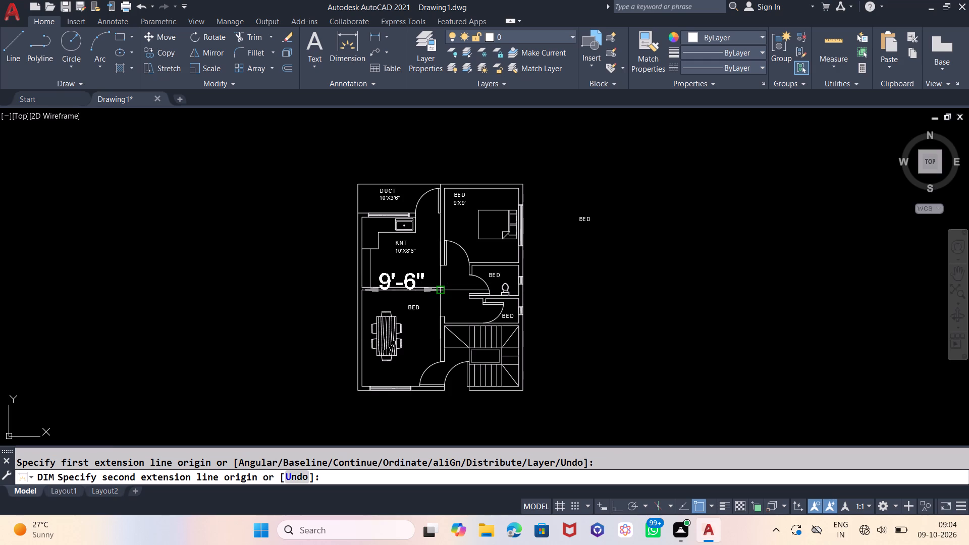
left_click(446, 290)
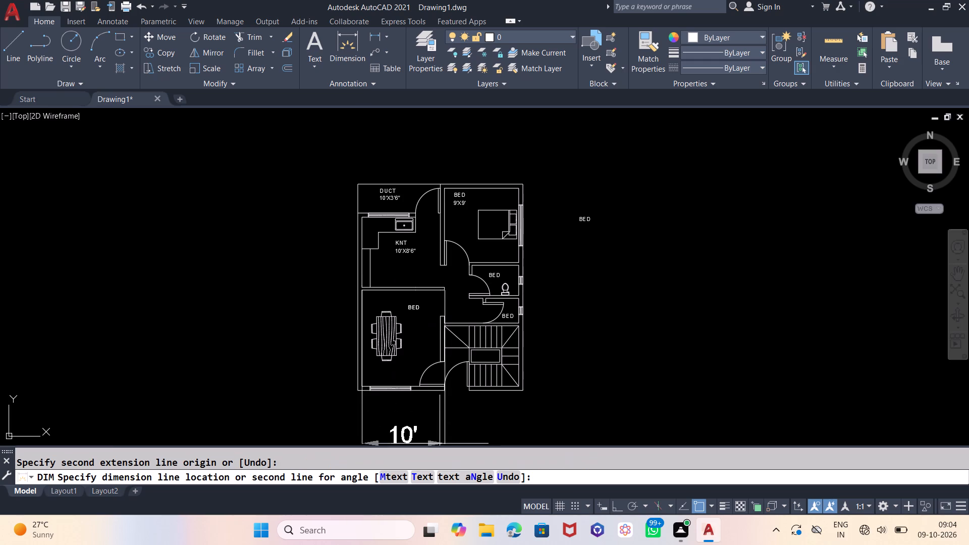
left_click(439, 430)
scroll(369, 383, "up", 1)
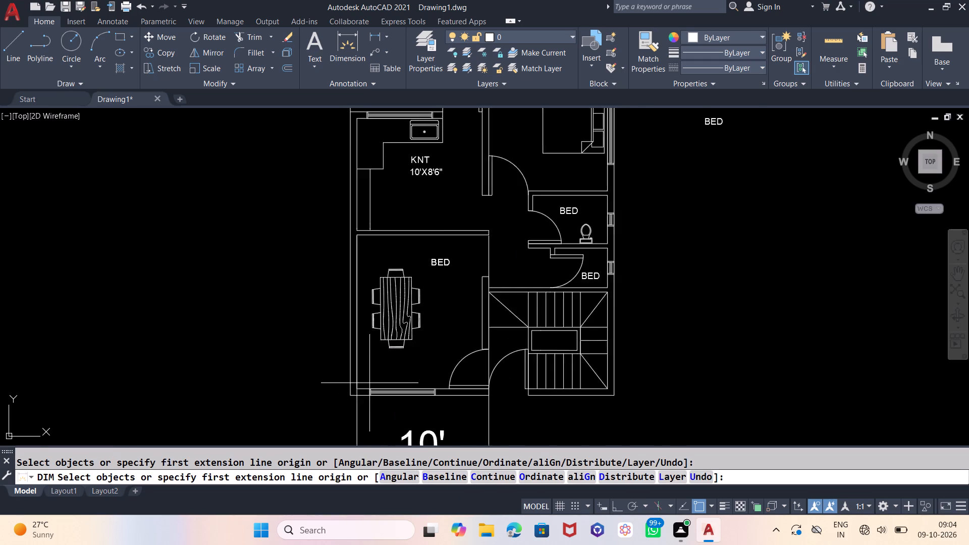
scroll(369, 383, "up", 1)
left_click(349, 392)
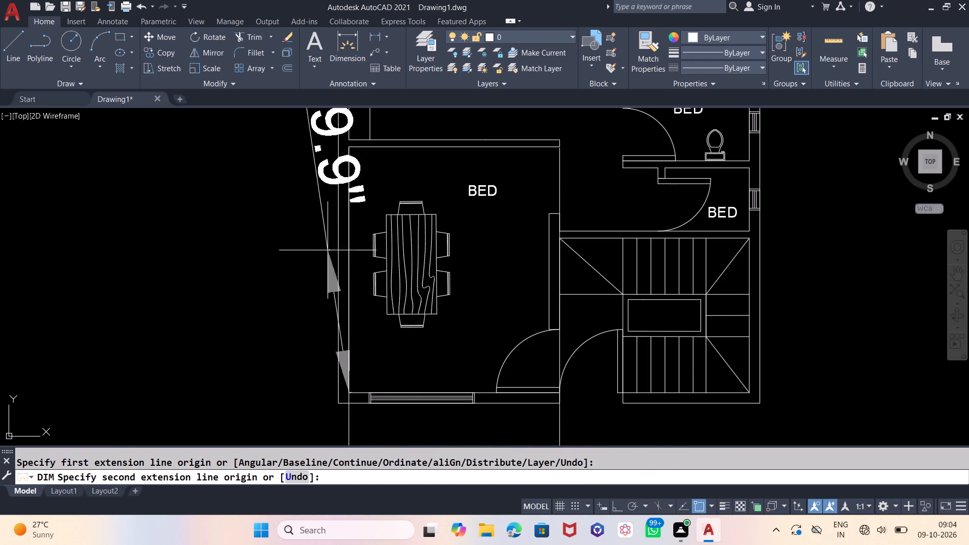
left_click(351, 147)
left_click(319, 149)
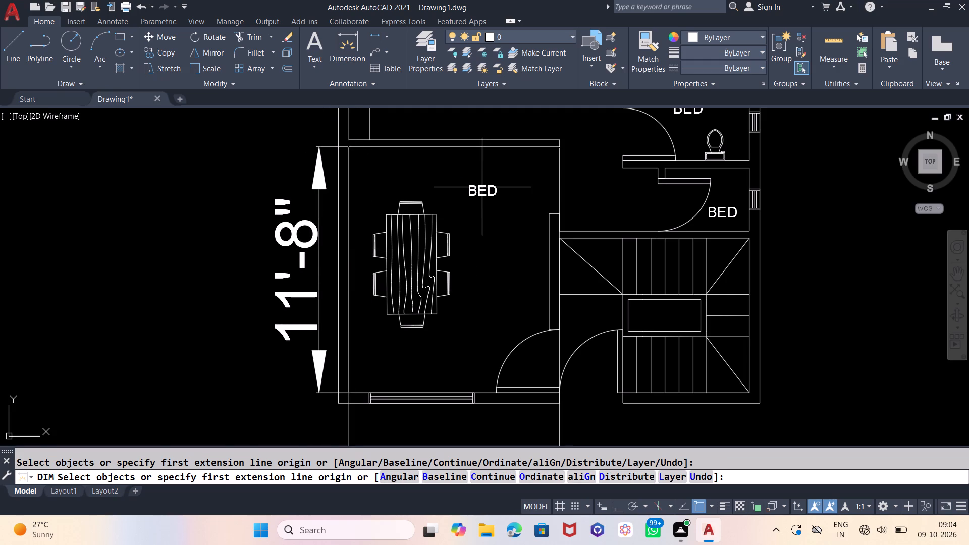
scroll(407, 328, "down", 1)
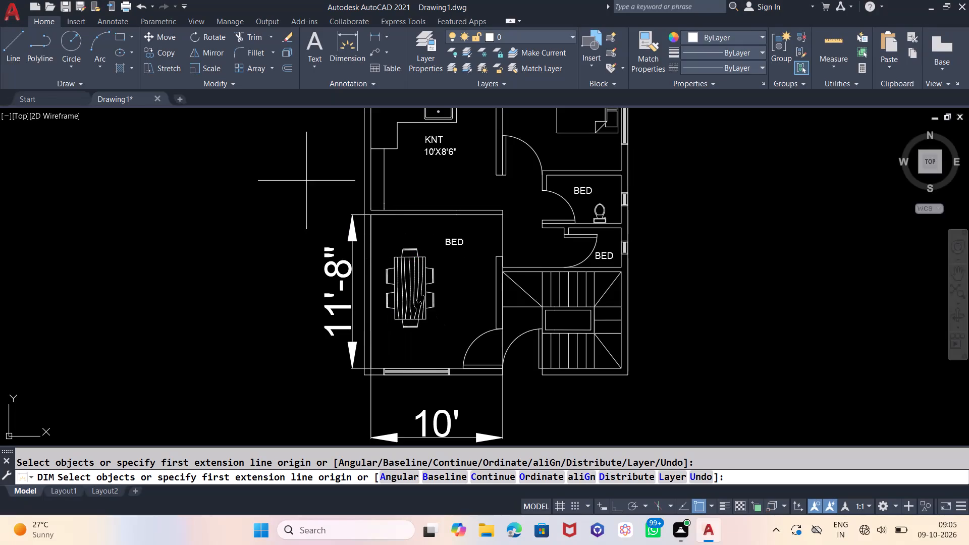
key("Escape")
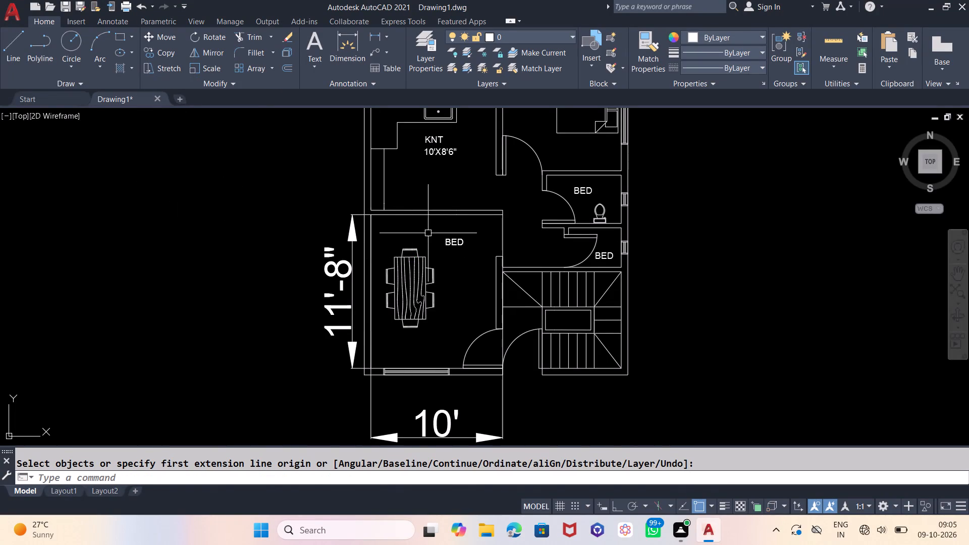
Copy the BED text in the dining-table room to a spot directly below the original.
left_click(454, 247)
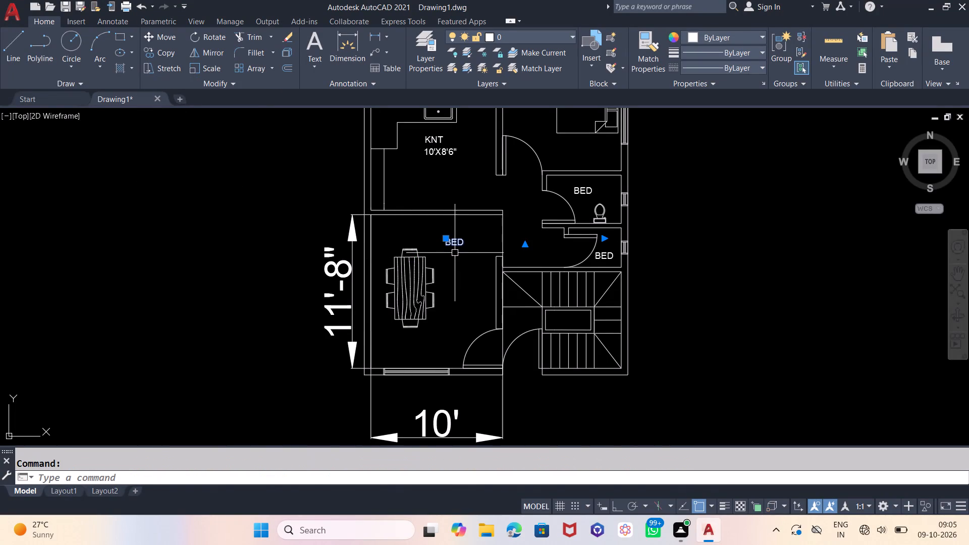
type("CP")
key("Return")
left_click(455, 253)
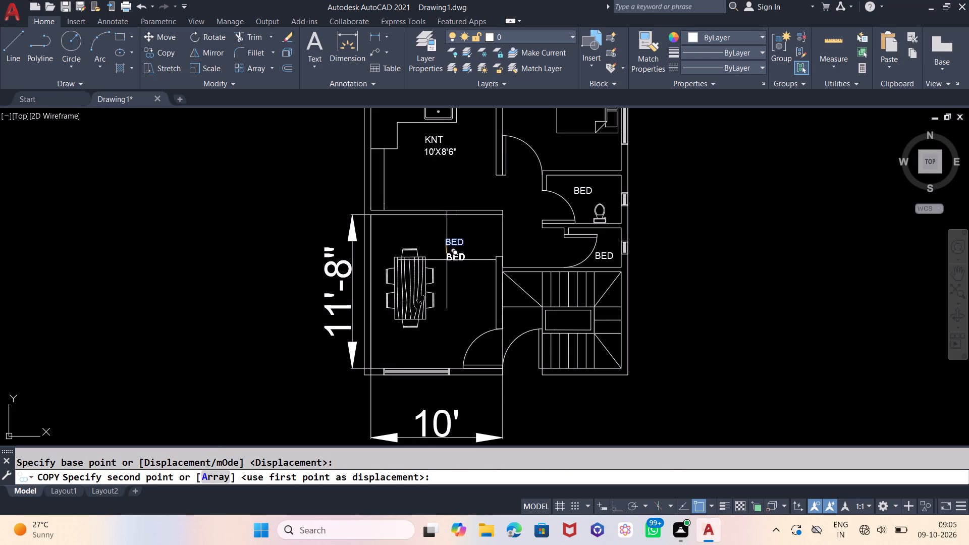
left_click(447, 260)
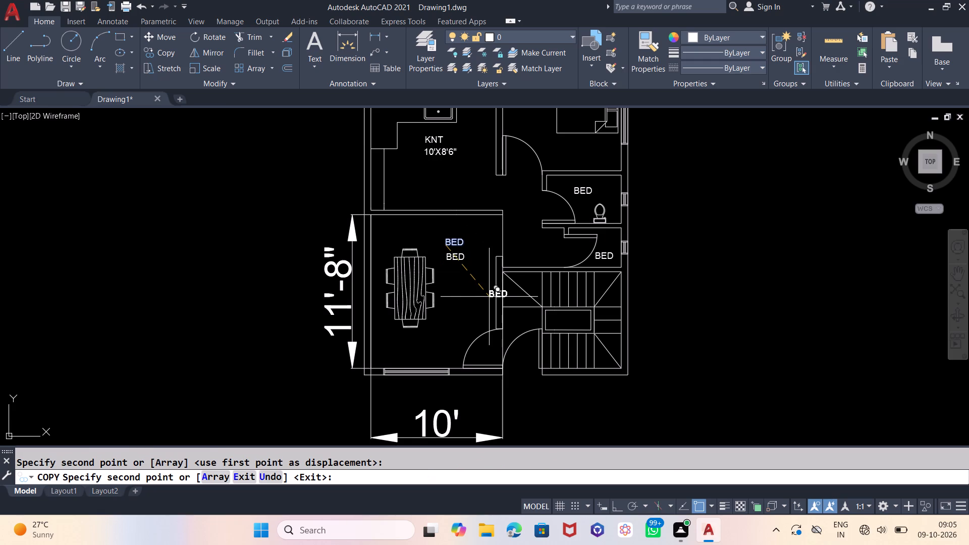
key("Escape")
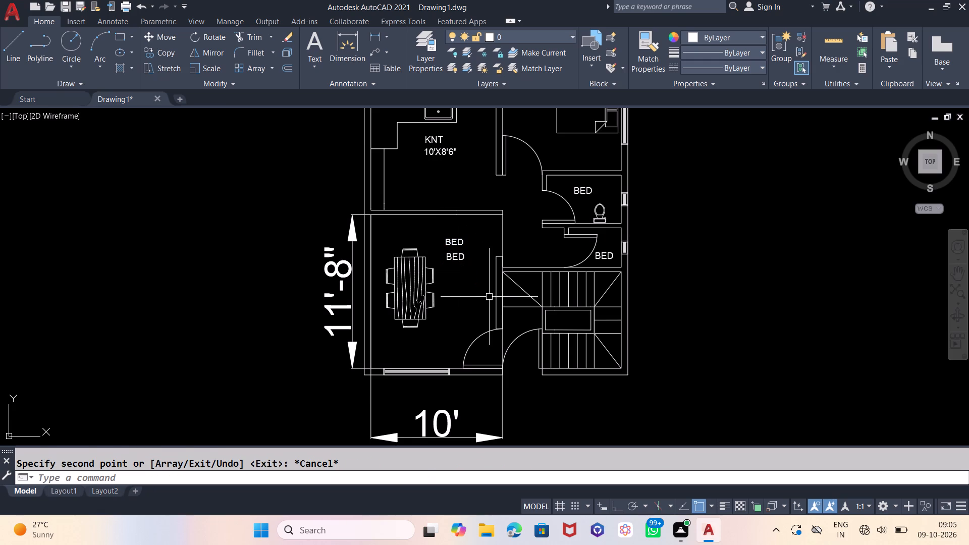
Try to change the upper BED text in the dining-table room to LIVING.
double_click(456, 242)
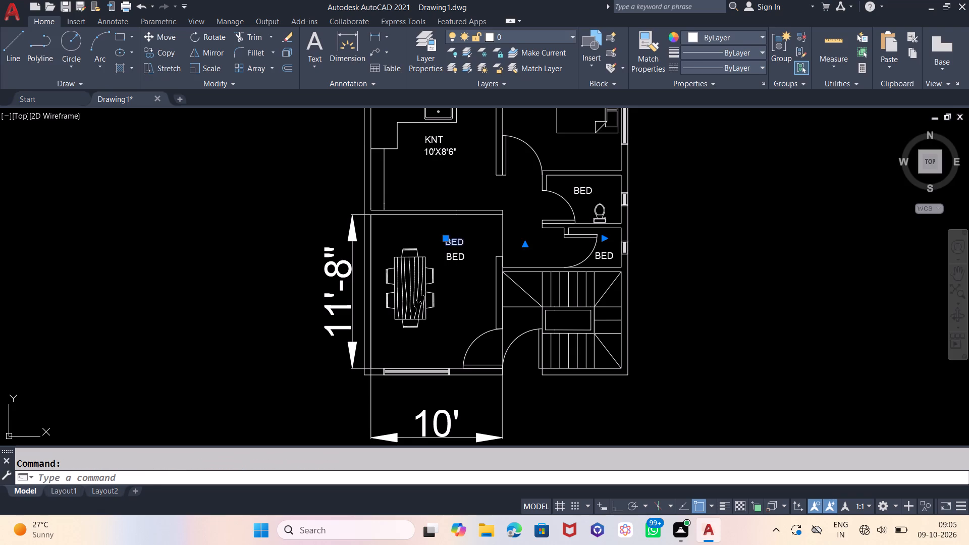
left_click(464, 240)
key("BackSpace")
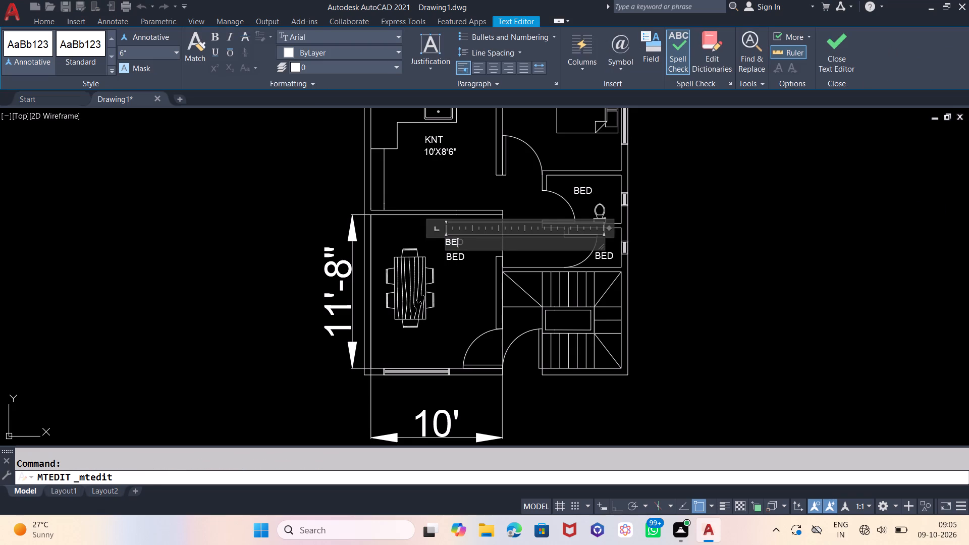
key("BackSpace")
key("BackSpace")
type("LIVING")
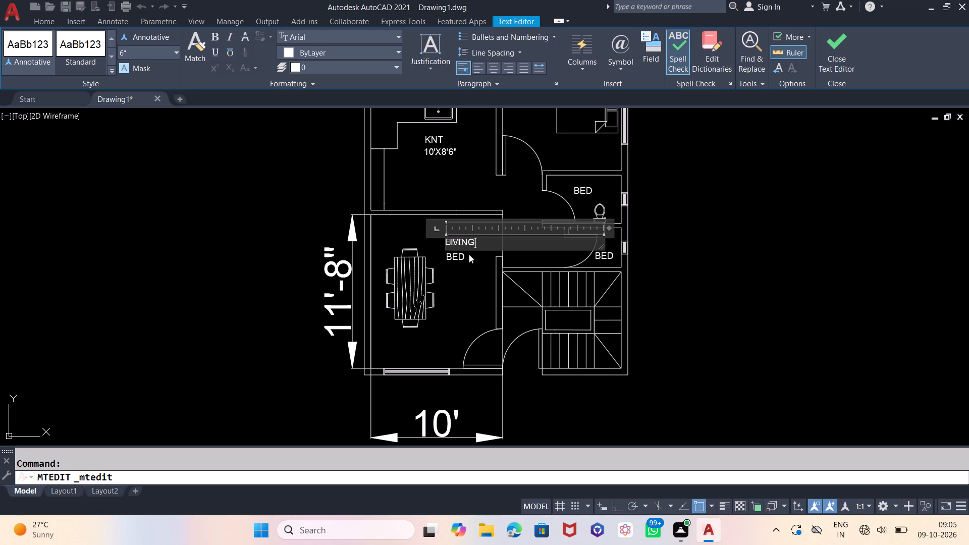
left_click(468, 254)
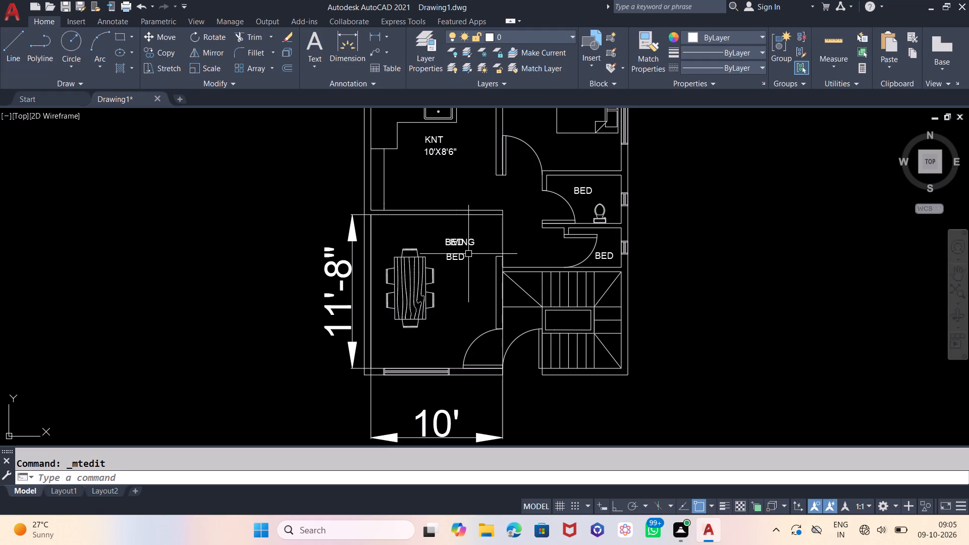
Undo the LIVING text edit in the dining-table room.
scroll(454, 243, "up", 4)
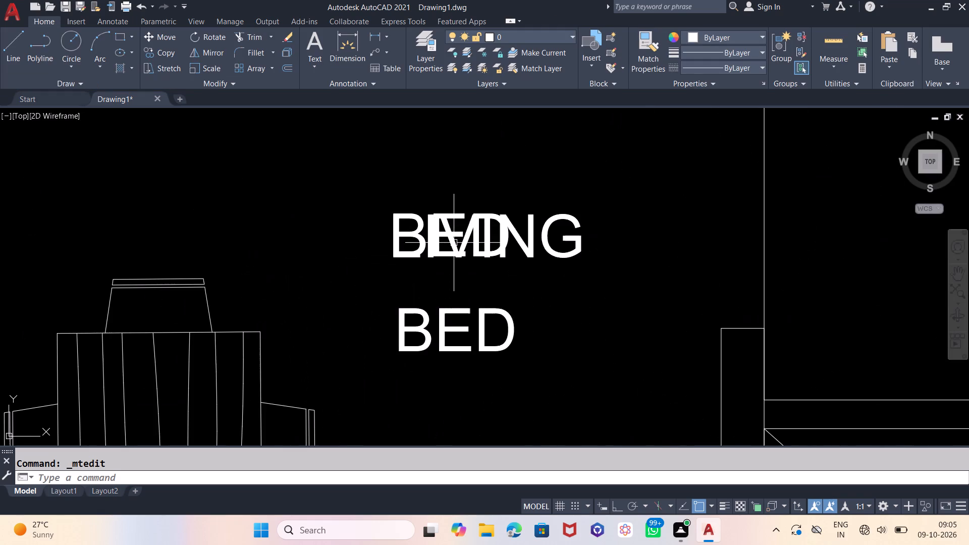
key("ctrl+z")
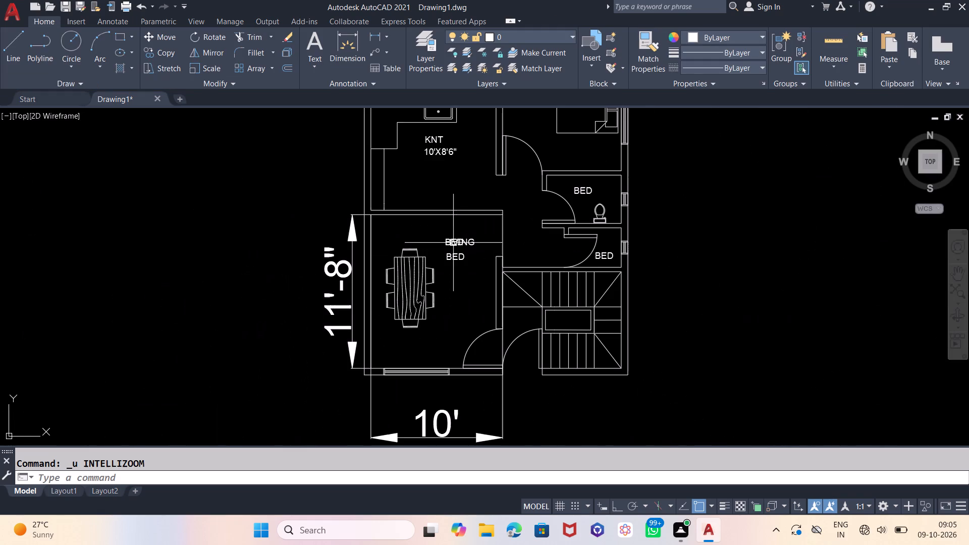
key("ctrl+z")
Change the upper BED text in the dining-table room to HALL.
double_click(464, 244)
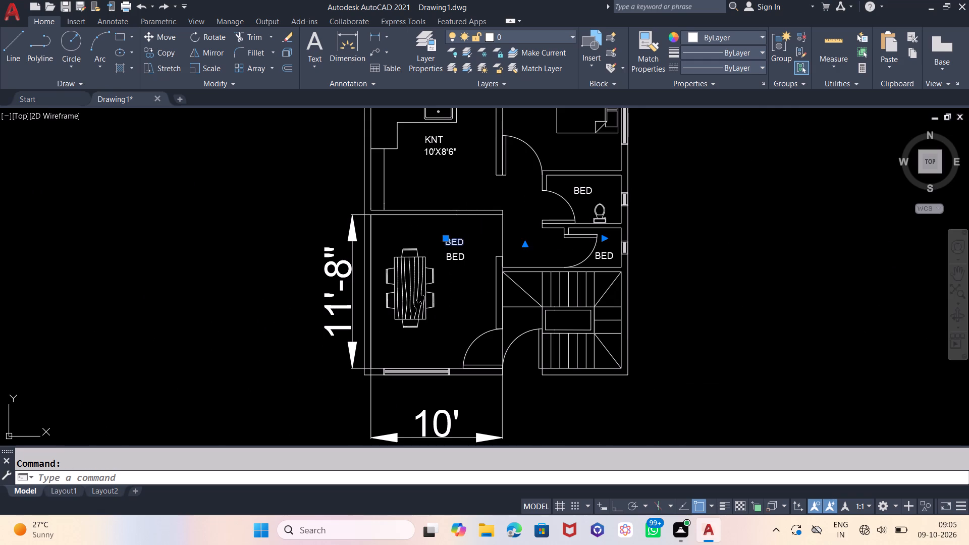
left_click(464, 243)
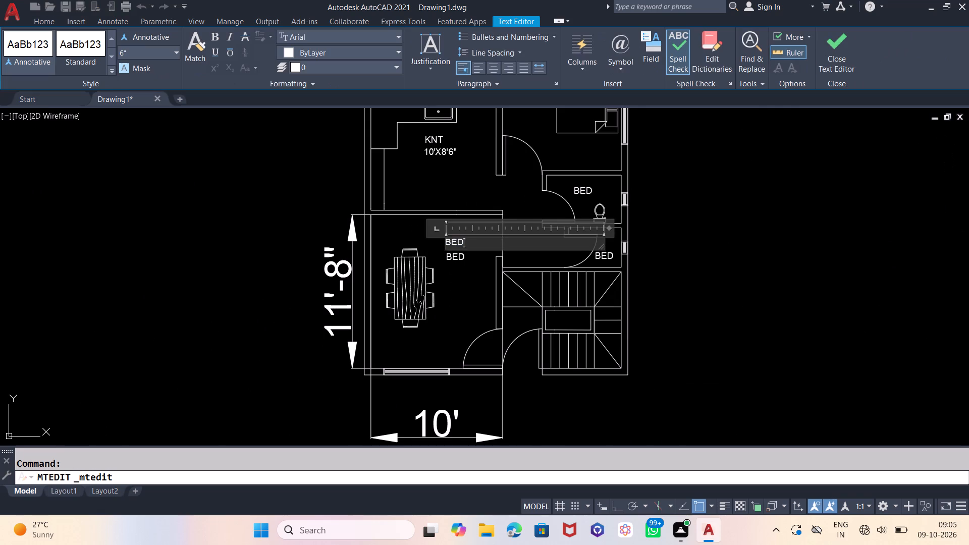
key("BackSpace")
key("BackSpace")
key("BackSpace")
key("Return")
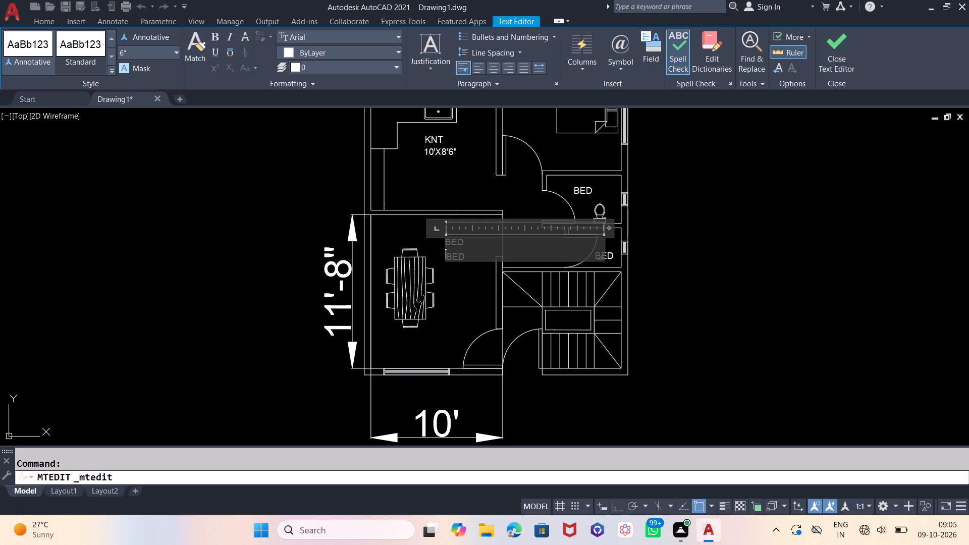
key("BackSpace")
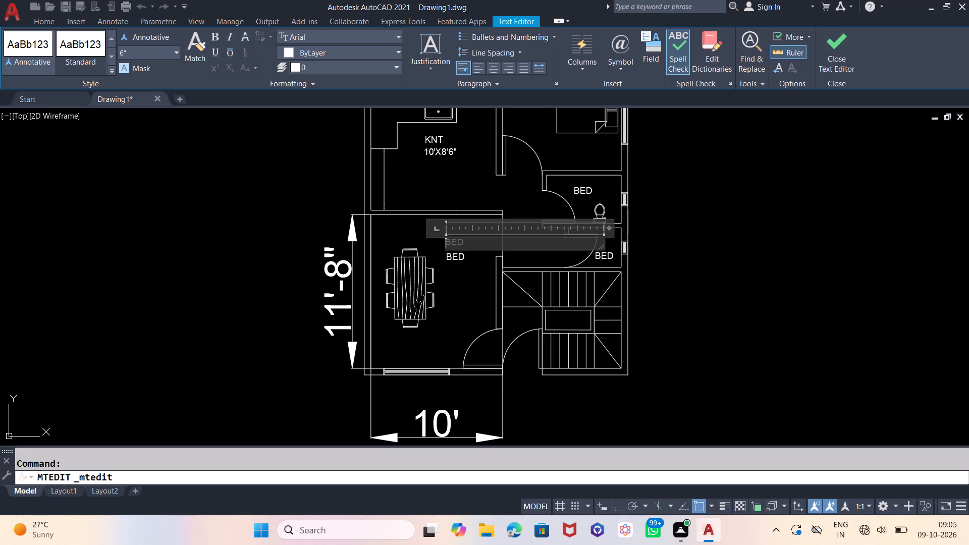
type("HALL")
left_click(509, 195)
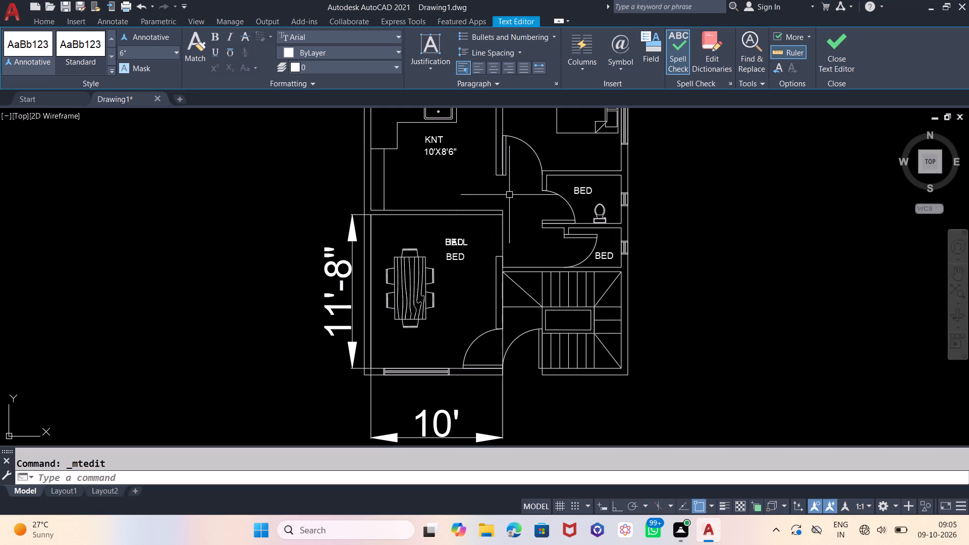
Move the HALL text straight down, off the overlapping BED text and just above the lower BED text.
scroll(456, 243, "up", 5)
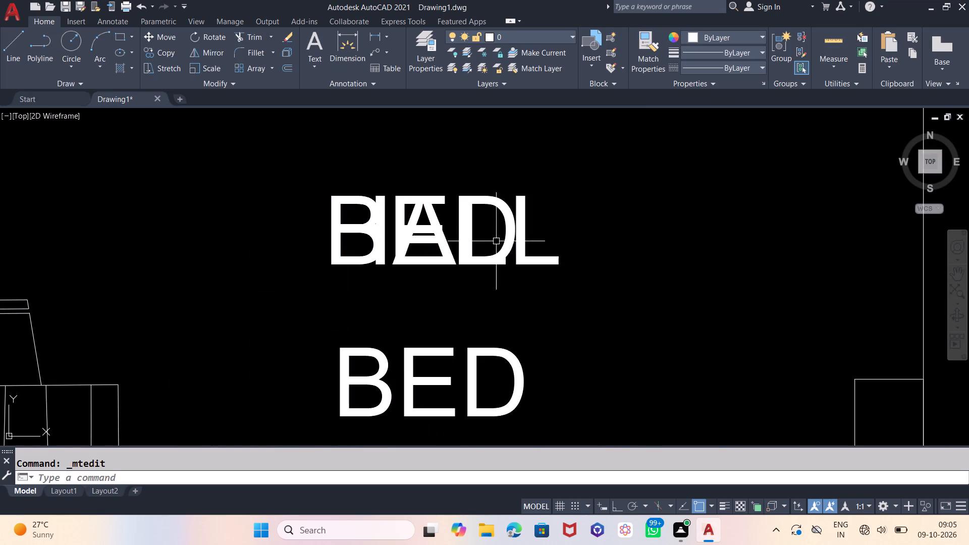
left_click(522, 247)
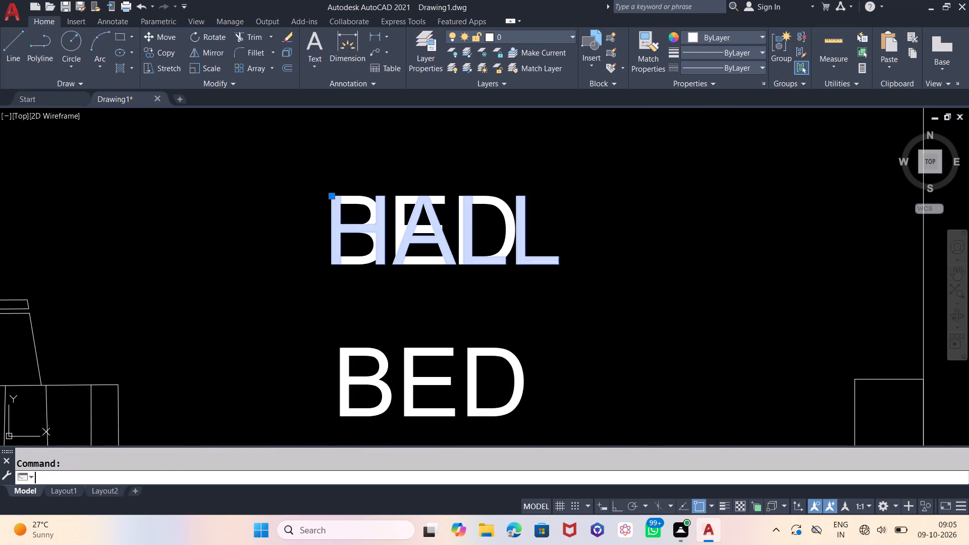
key("m")
key("Return")
left_click(594, 221)
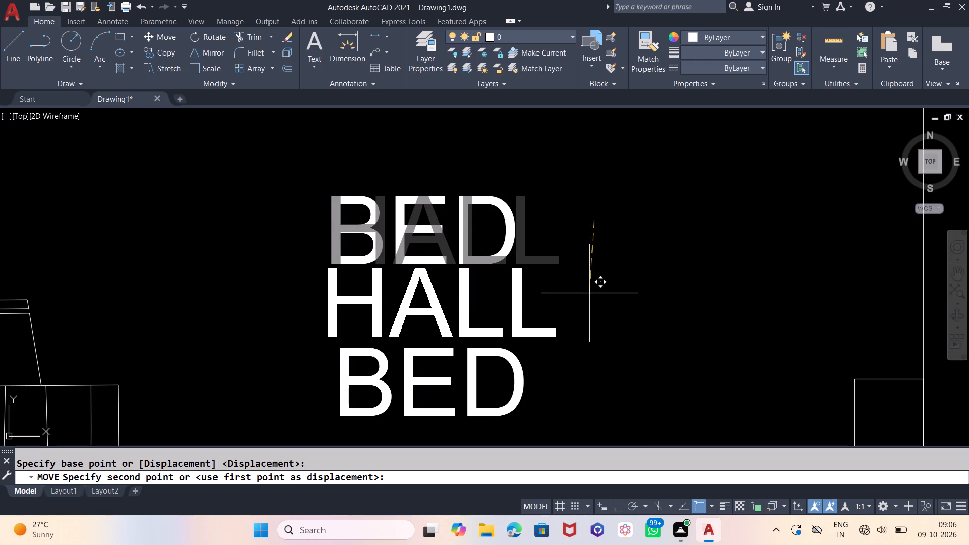
left_click(589, 293)
Delete the leftover BED text above HALL in the dining-table room.
left_click(498, 242)
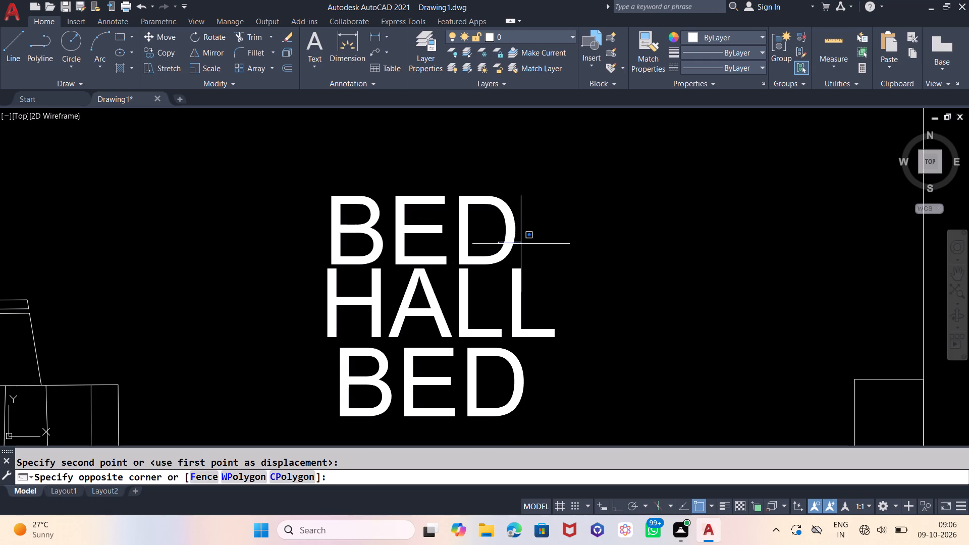
double_click(511, 238)
left_click(511, 238)
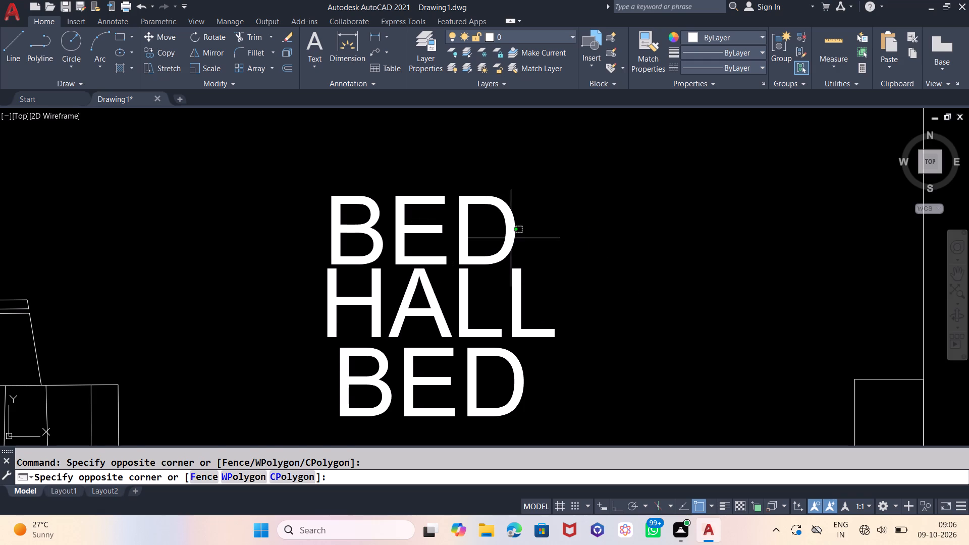
left_click(511, 238)
left_click(520, 198)
left_click(478, 224)
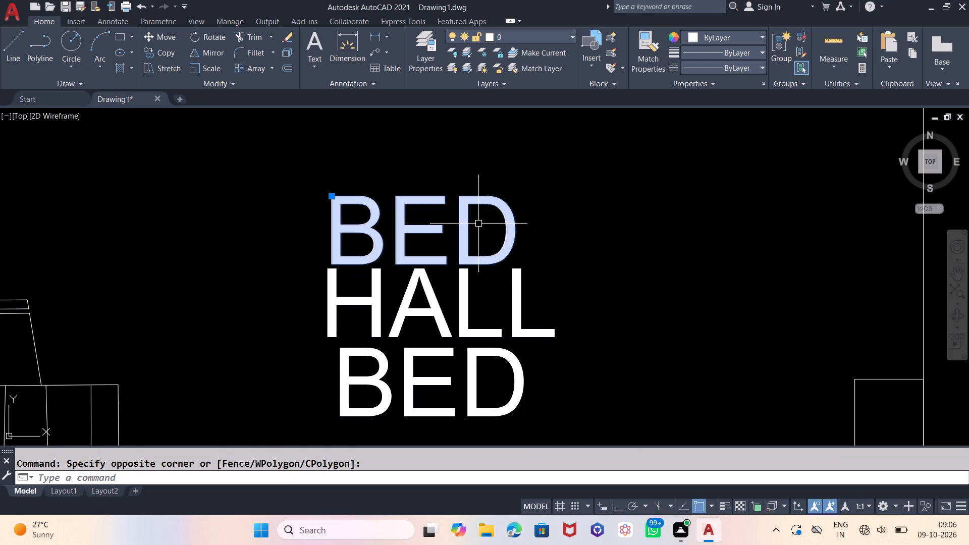
key("Delete")
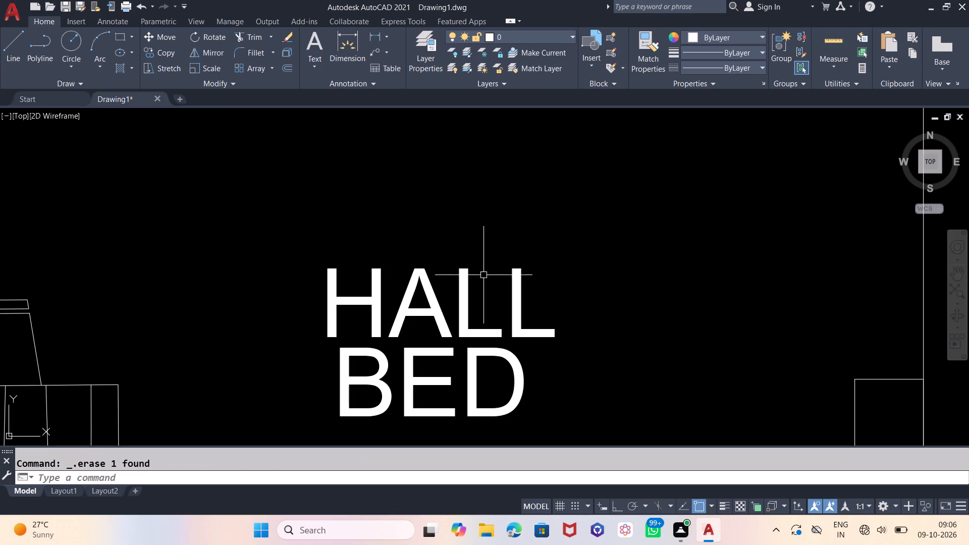
Change the BED text below HALL to the room size 10'X11'8".
scroll(464, 222, "down", 2)
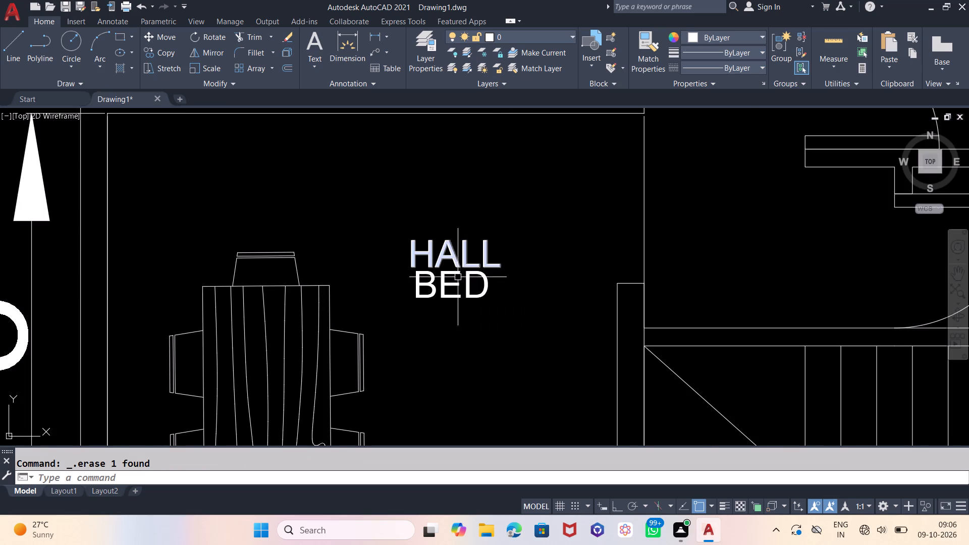
left_click(475, 290)
left_click(487, 288)
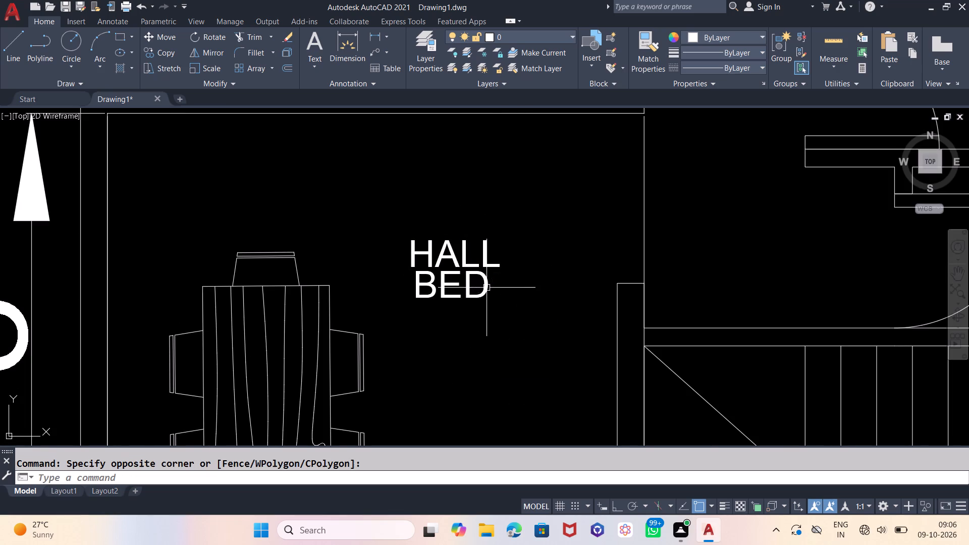
double_click(487, 288)
double_click(486, 288)
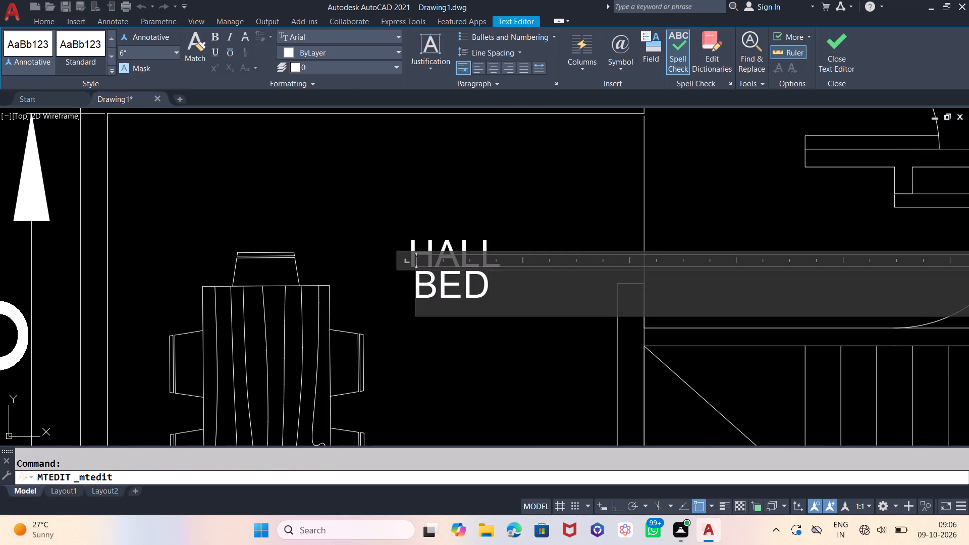
key("BackSpace")
key("BackSpace")
key("BackSpace")
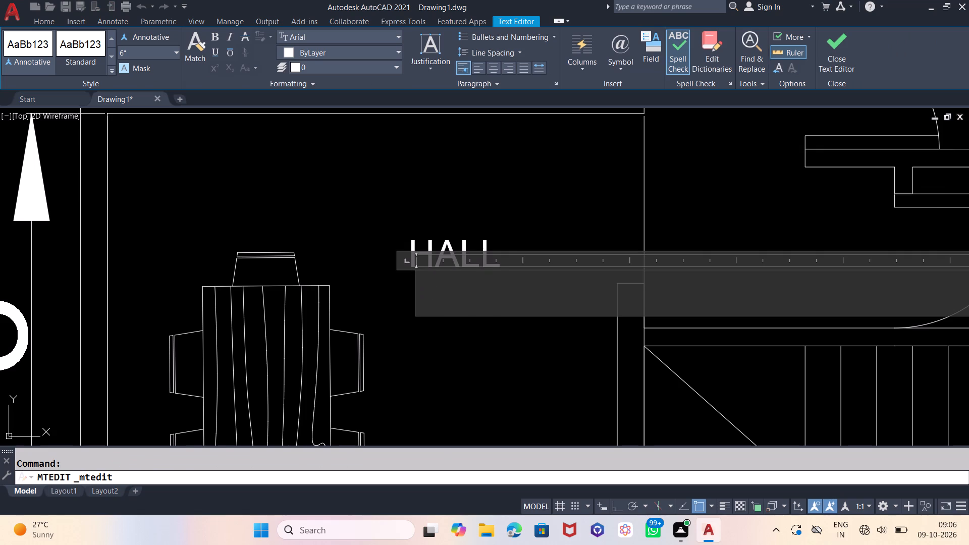
key("1")
key("0")
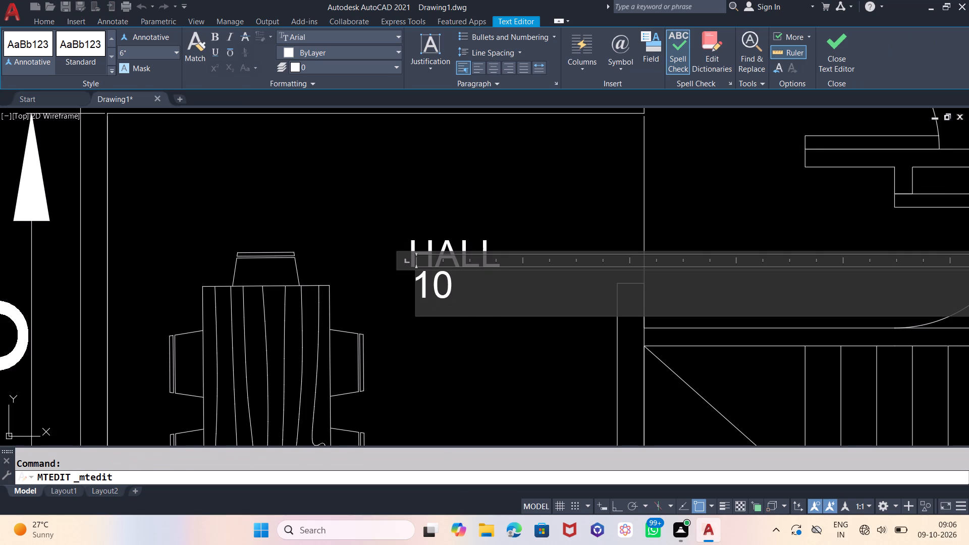
type("'X")
type("11'")
type("8\"")
left_click(535, 199)
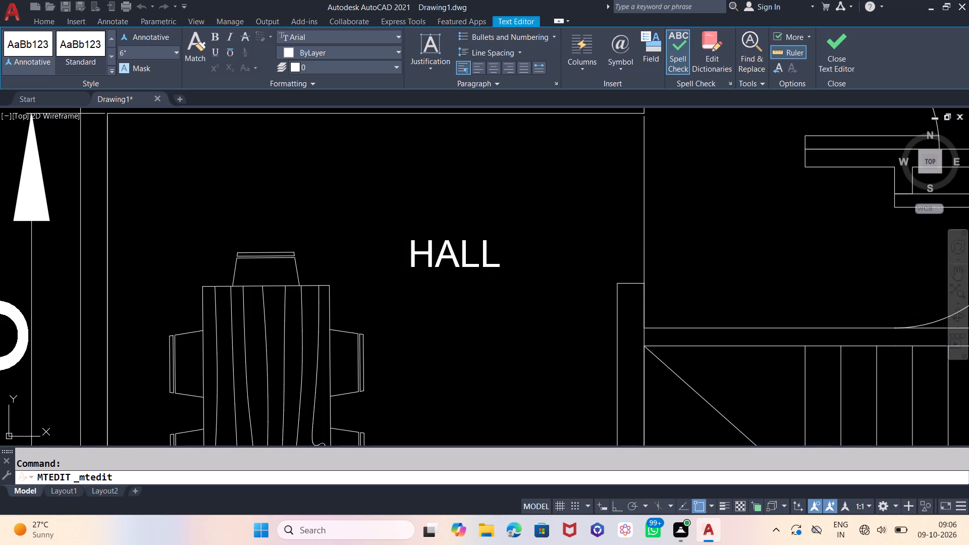
Dimension the toilet room's inside width between its side walls, placing the dimension below the plan.
scroll(546, 228, "down", 2)
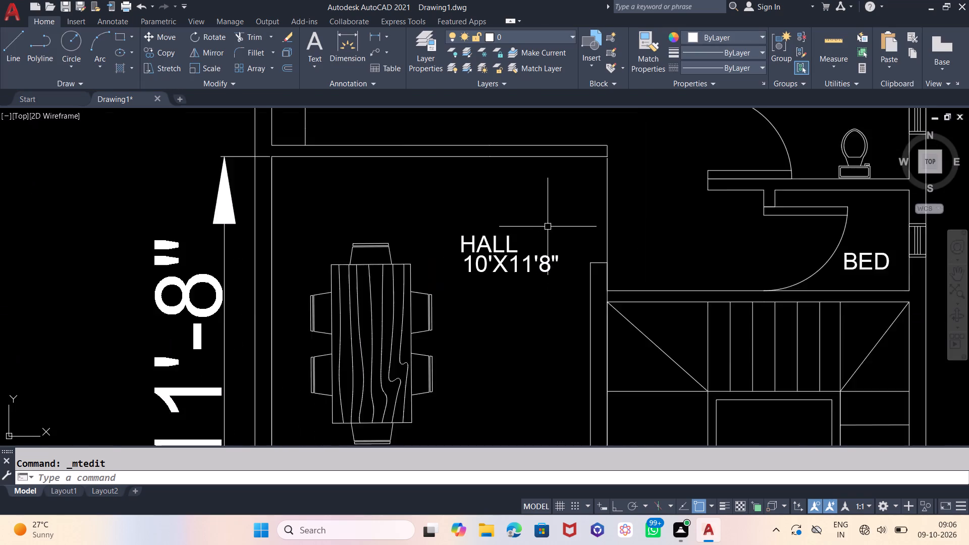
scroll(548, 227, "down", 1)
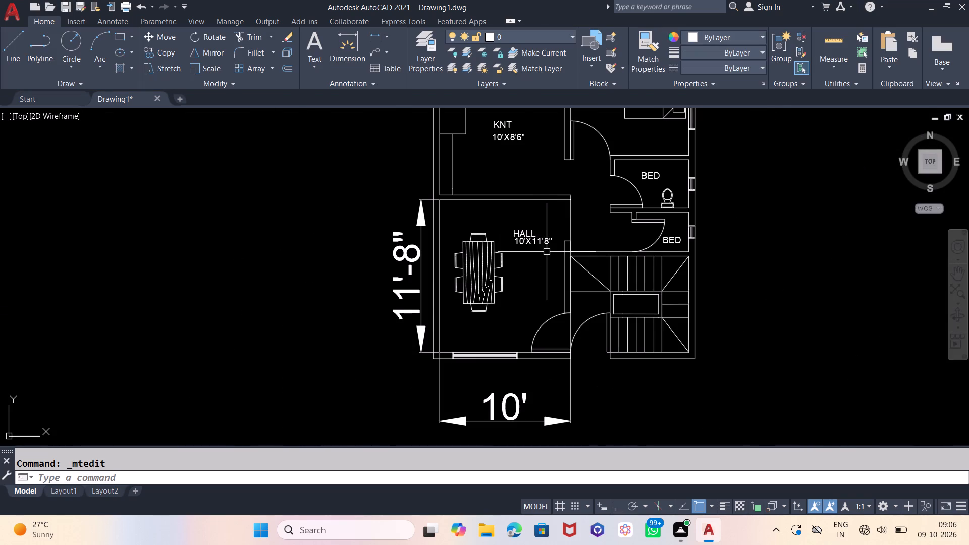
scroll(548, 249, "up", 1)
scroll(379, 256, "down", 1)
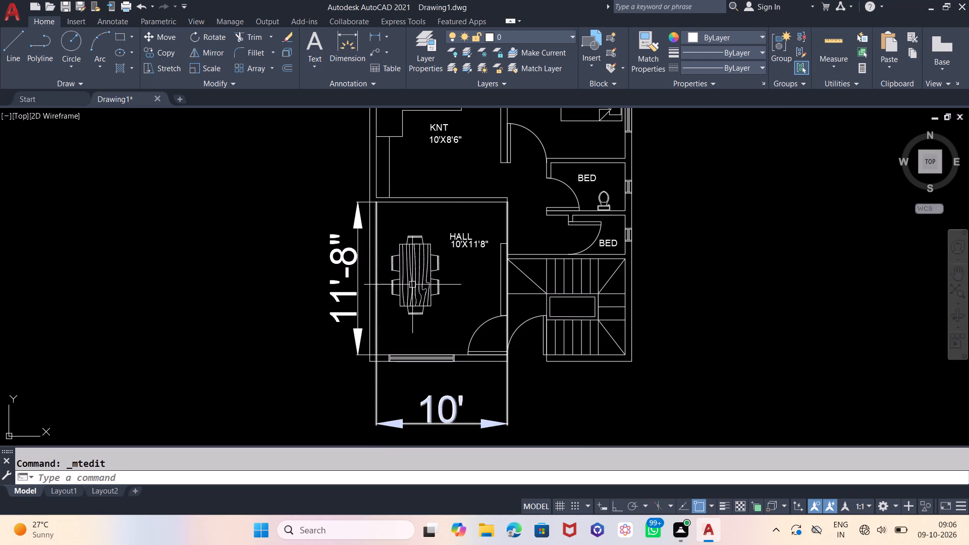
scroll(438, 305, "down", 1)
scroll(539, 227, "up", 1)
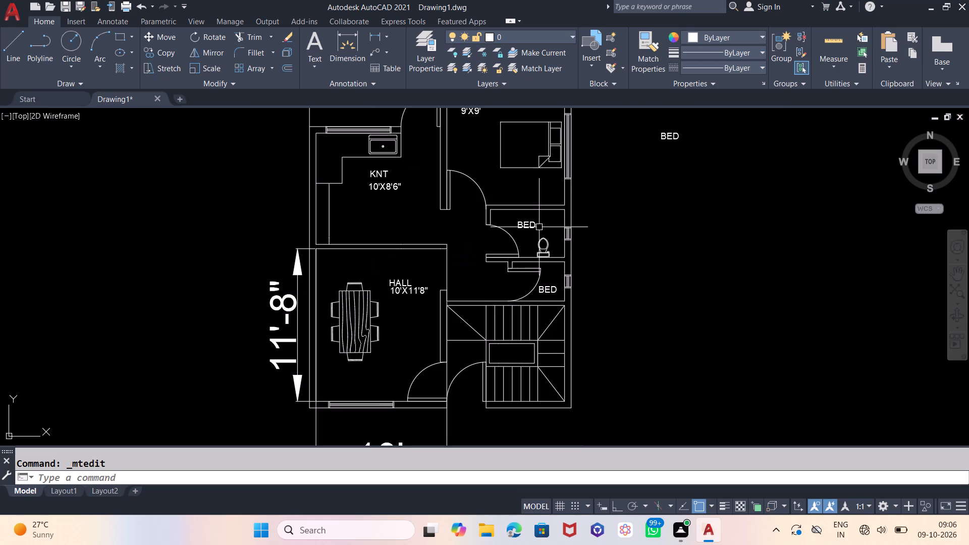
scroll(501, 196, "up", 1)
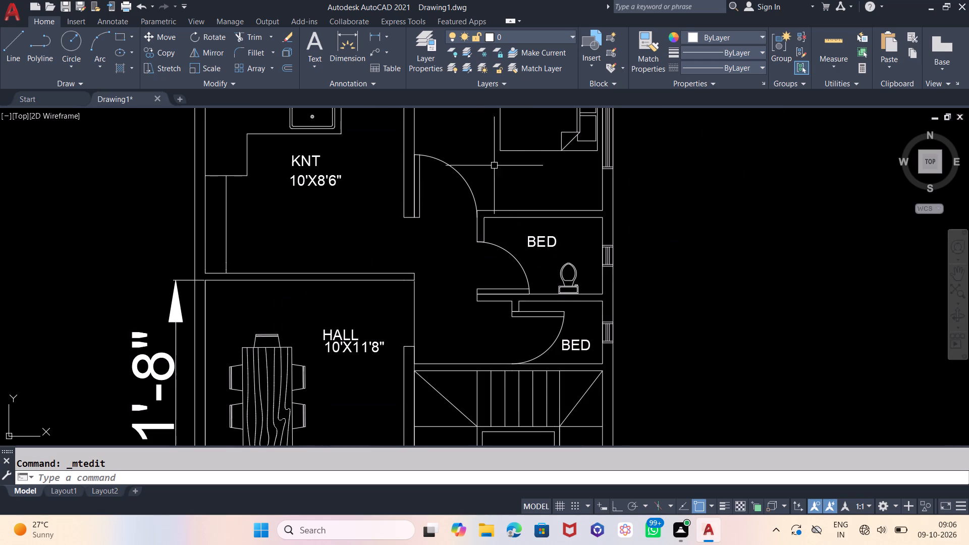
left_click(347, 39)
scroll(450, 187, "up", 2)
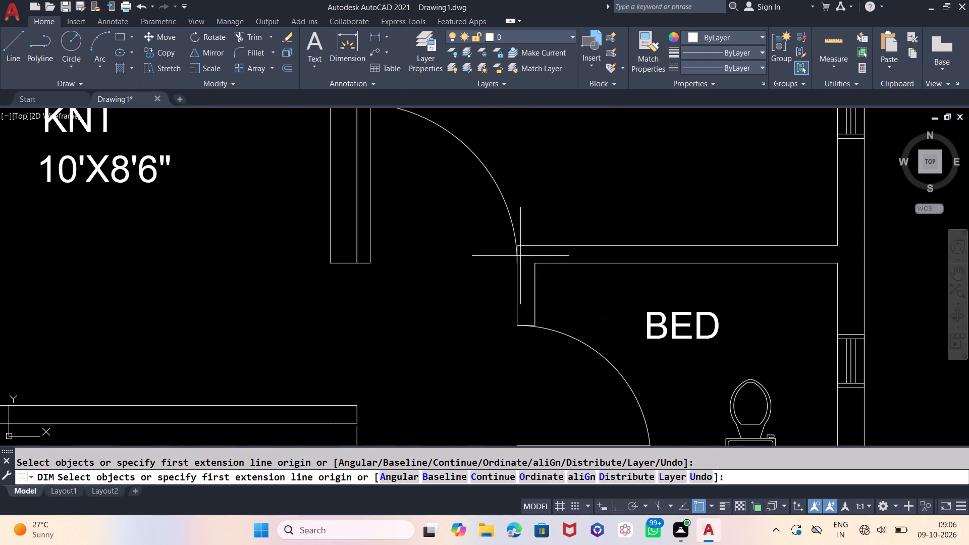
left_click(537, 262)
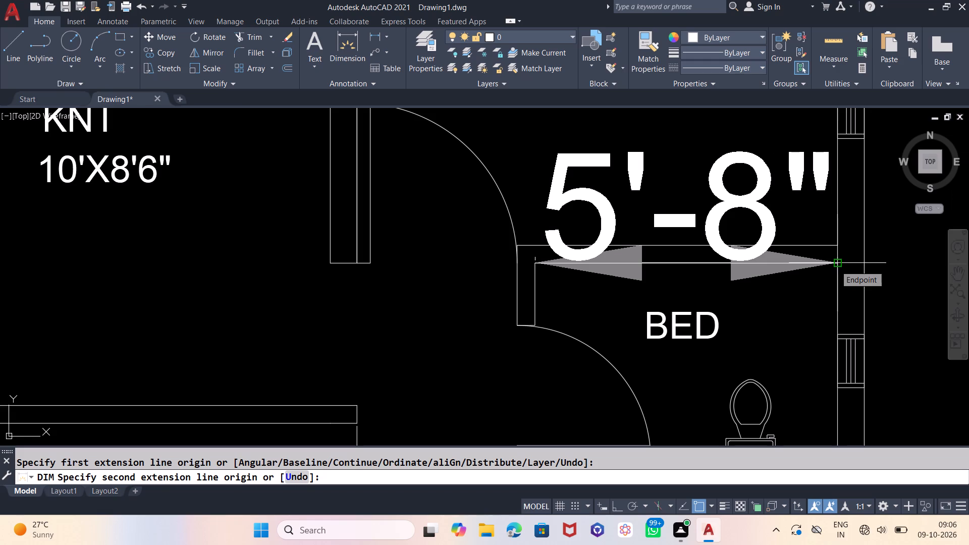
left_click(835, 265)
scroll(733, 265, "down", 6)
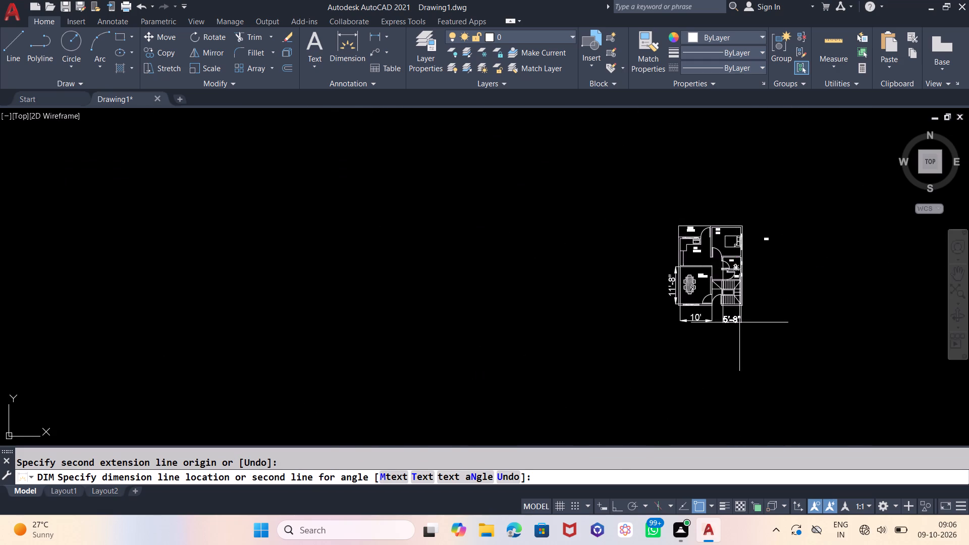
scroll(739, 330, "up", 2)
left_click(742, 329)
Dimension the toilet room's inside depth along its outer wall, placing the dimension outside the plan beside the outer right wall.
scroll(712, 156, "up", 2)
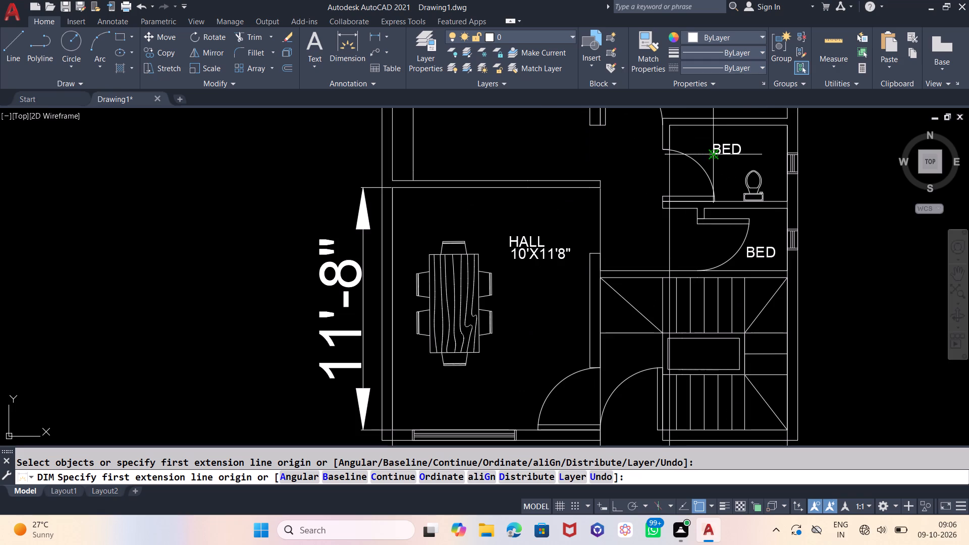
scroll(795, 306, "down", 1)
scroll(766, 177, "up", 3)
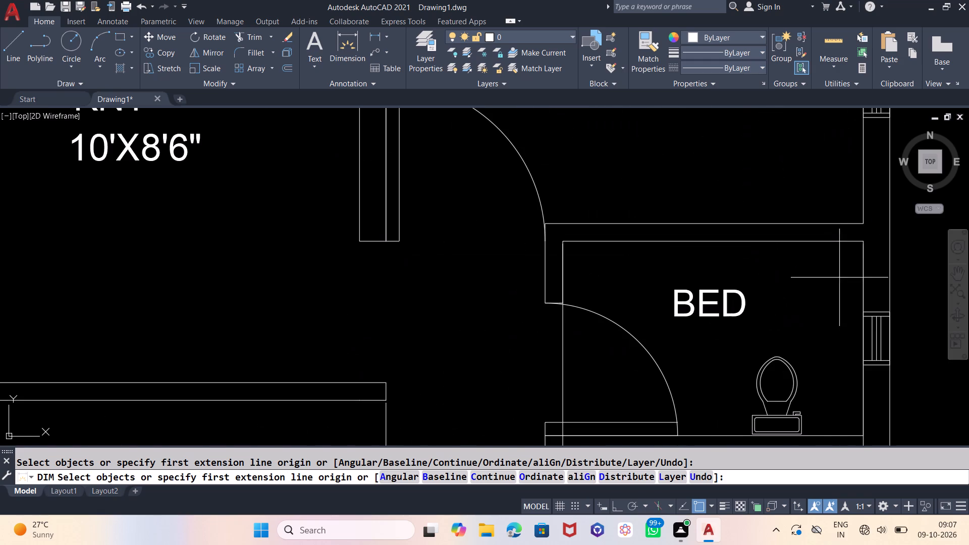
left_click(863, 241)
scroll(828, 211, "down", 2)
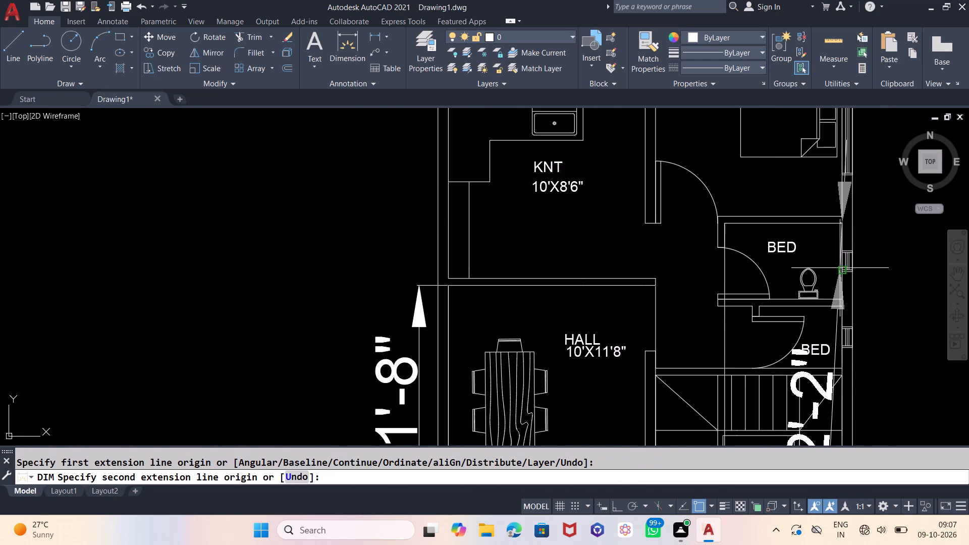
scroll(841, 297, "up", 2)
left_click(841, 305)
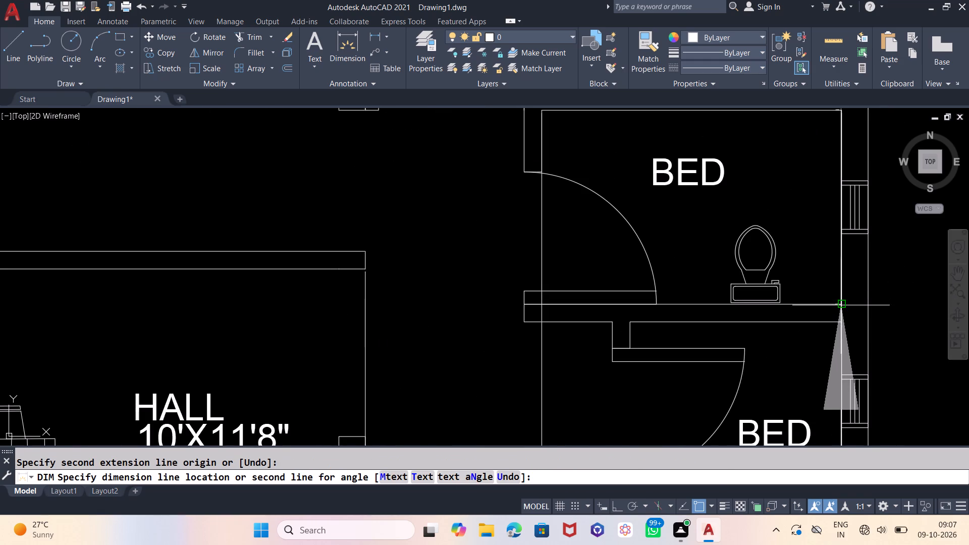
scroll(714, 288, "down", 3)
left_click(824, 279)
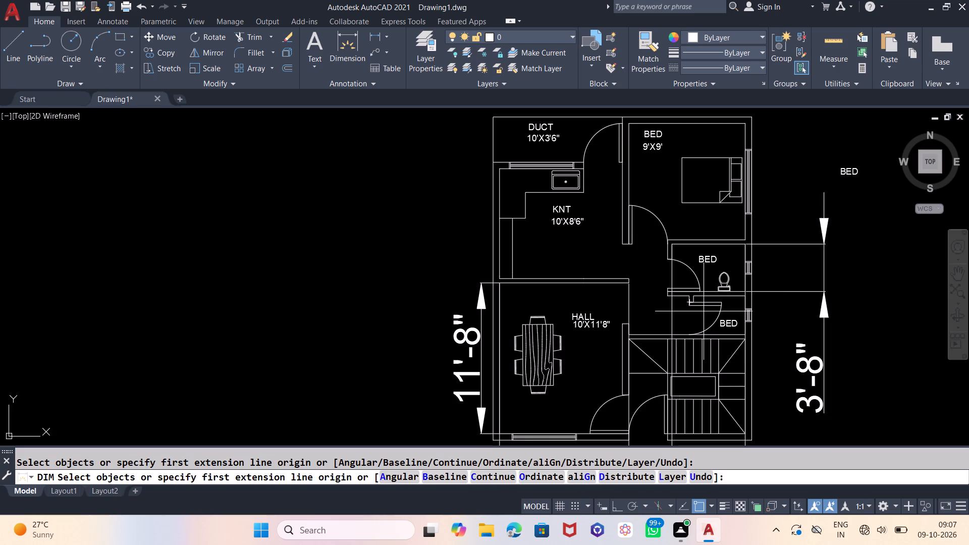
scroll(733, 277, "up", 1)
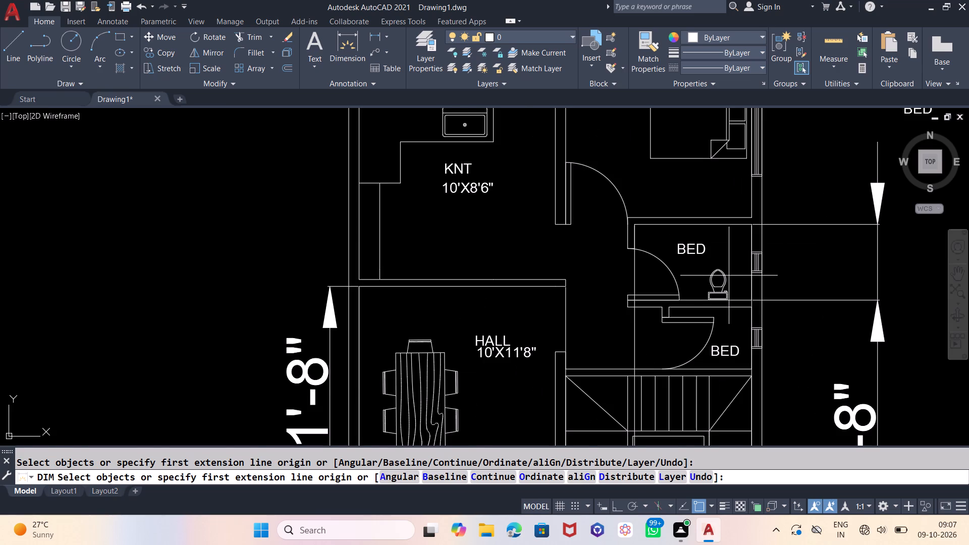
Move the BED text in the toilet room up, closer to the room's upper wall.
scroll(729, 276, "up", 1)
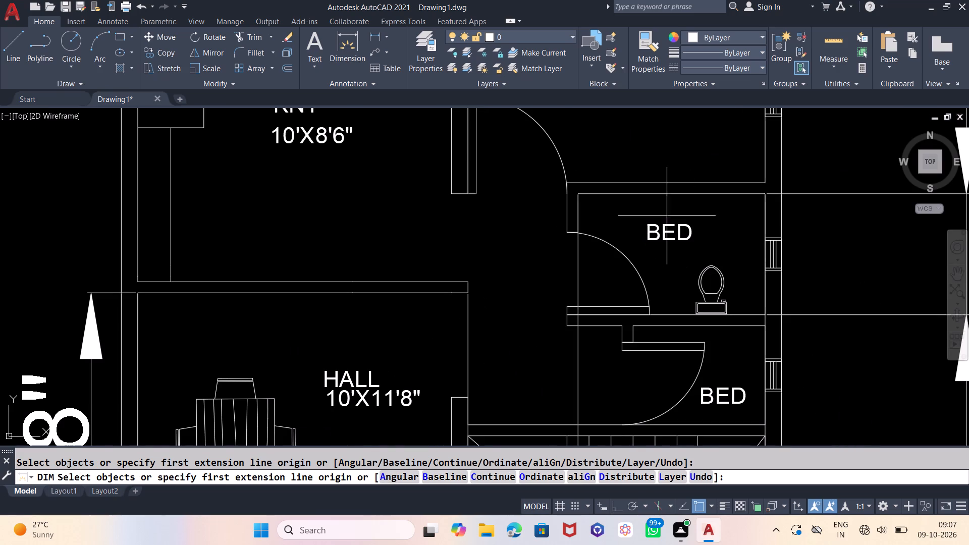
key("Escape")
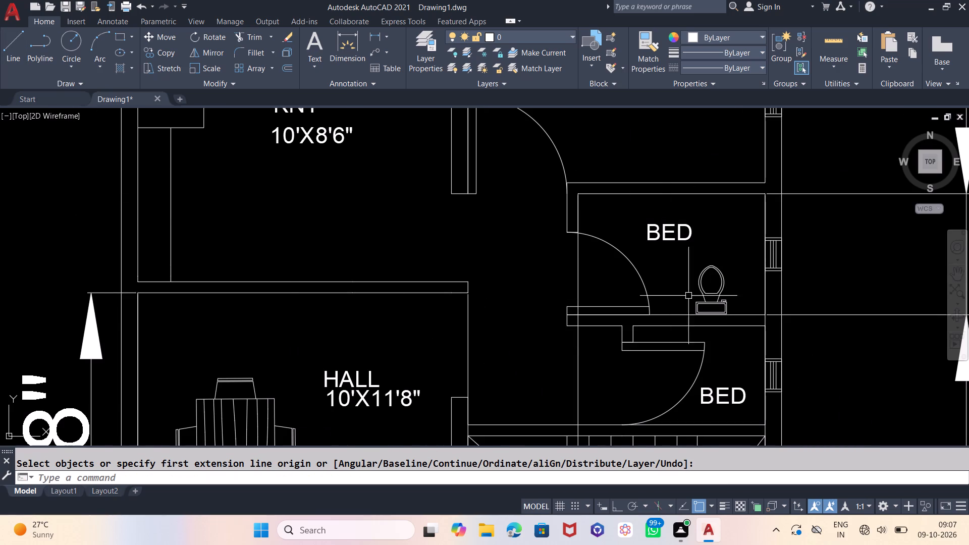
left_click(663, 229)
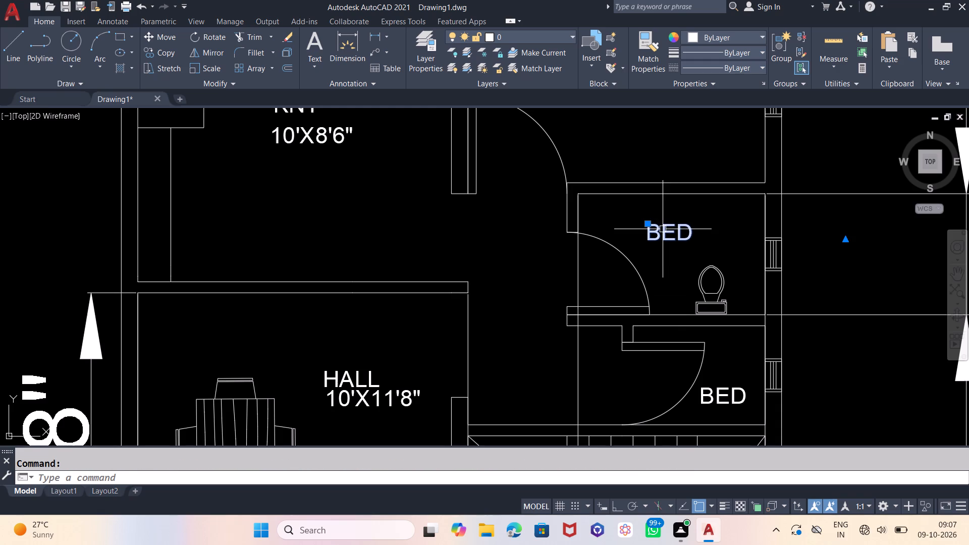
key("m")
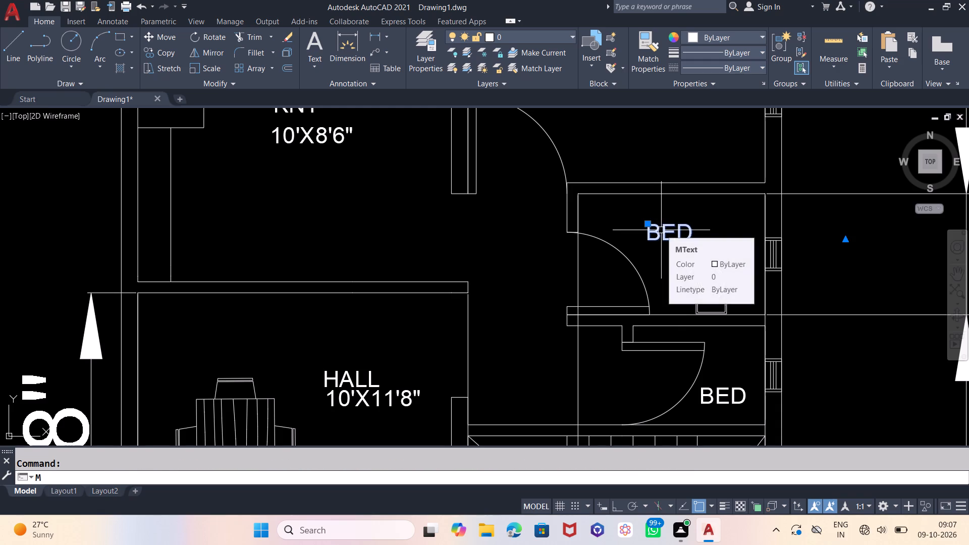
key("Return")
left_click(653, 265)
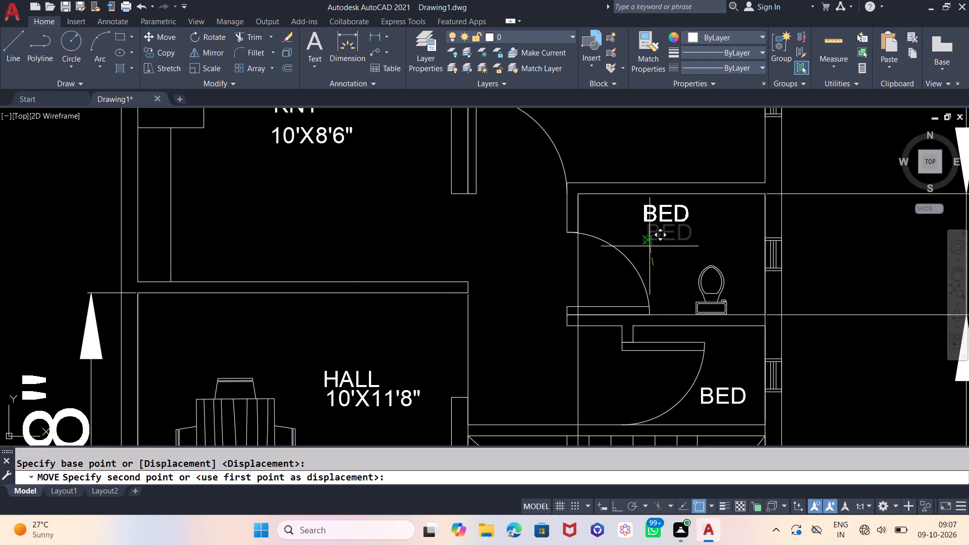
left_click(650, 245)
Copy the toilet room's BED text directly below itself and into the small room above the stairs.
left_click(663, 212)
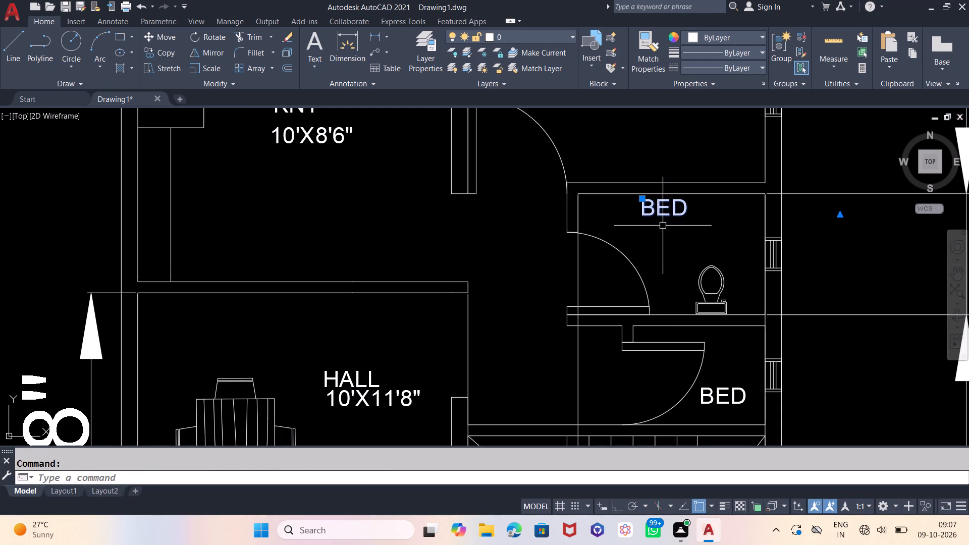
key("c")
key("p")
key("Return")
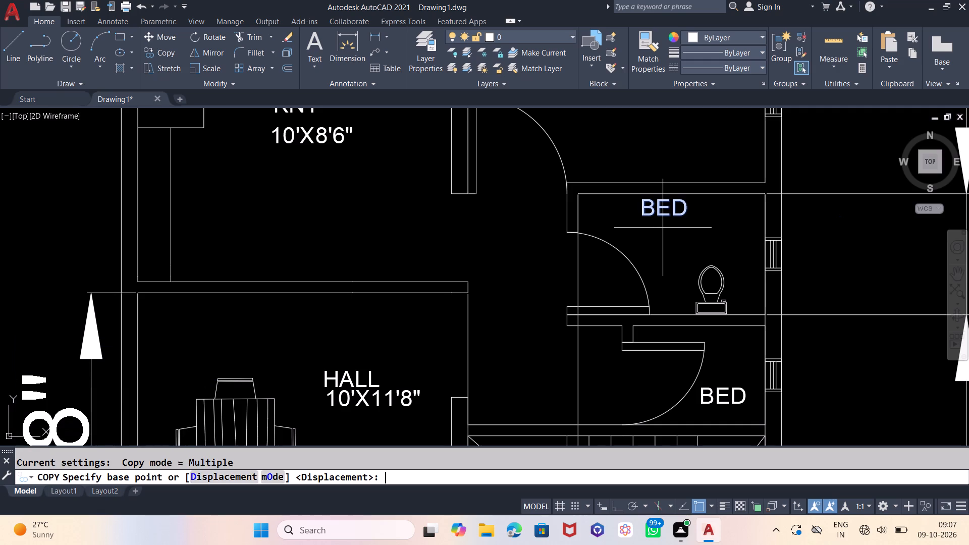
left_click(663, 228)
left_click(664, 253)
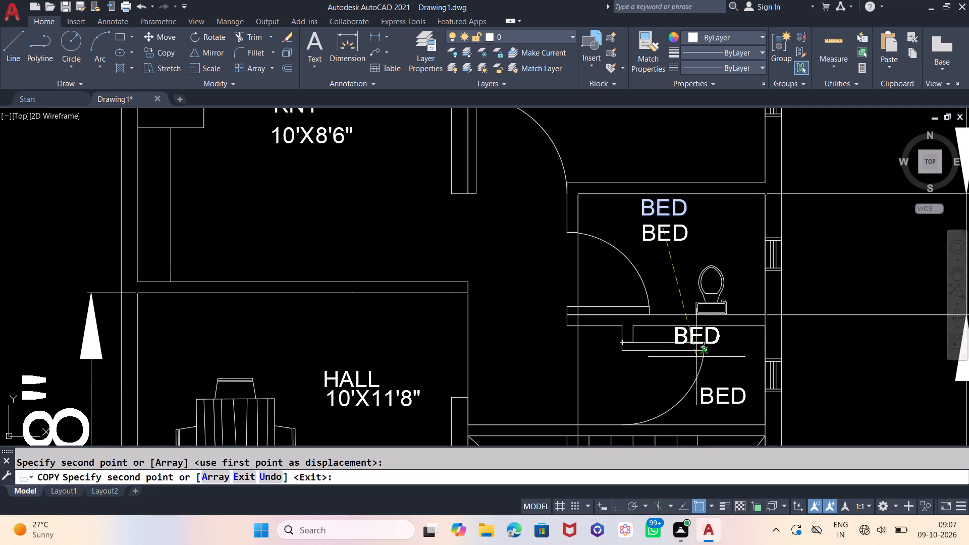
left_click(727, 389)
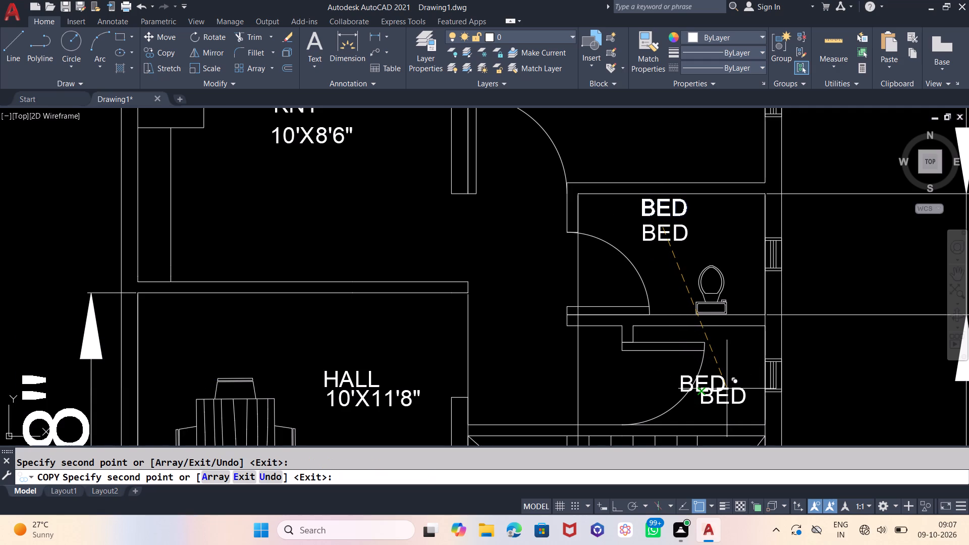
key("Escape")
Change the upper BED text in the toilet room to BATH.
double_click(680, 206)
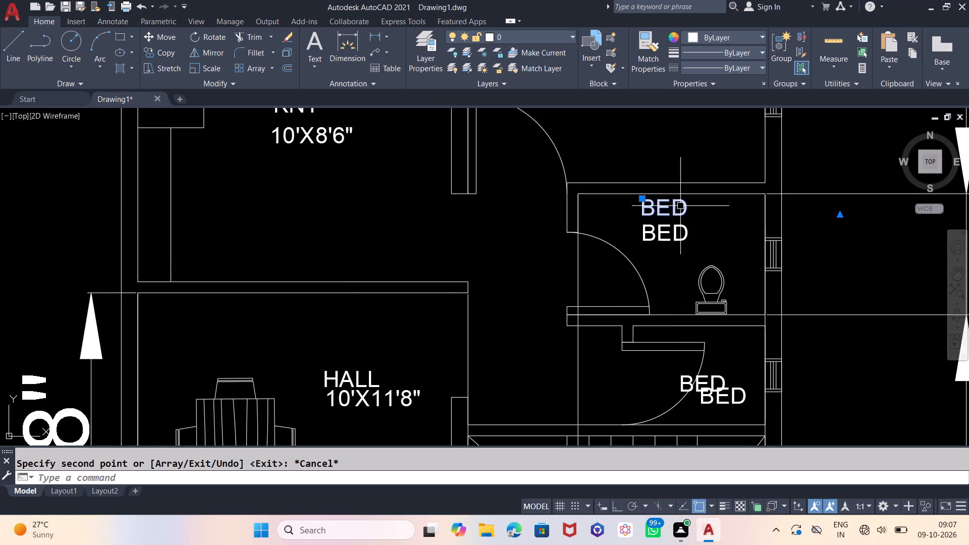
double_click(680, 206)
double_click(680, 206)
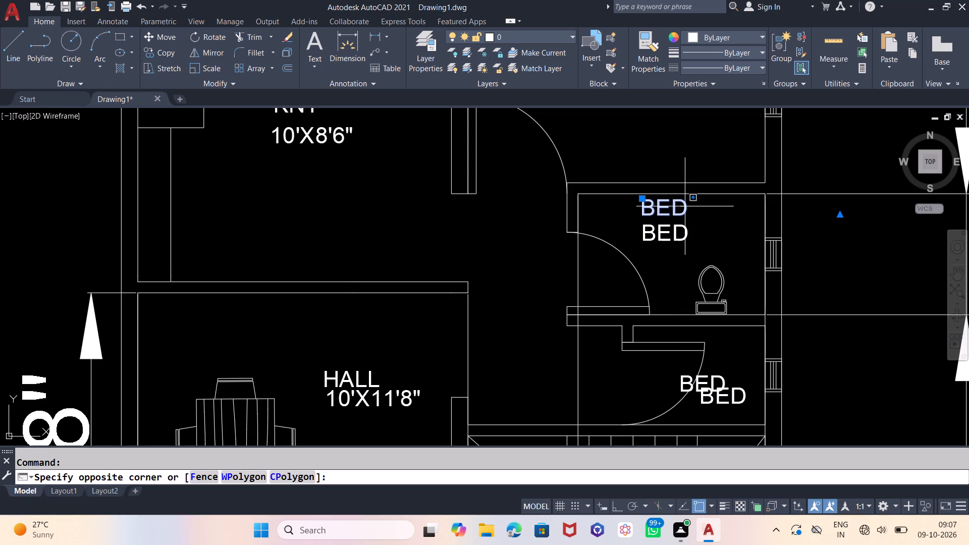
left_click(687, 206)
double_click(692, 205)
double_click(692, 205)
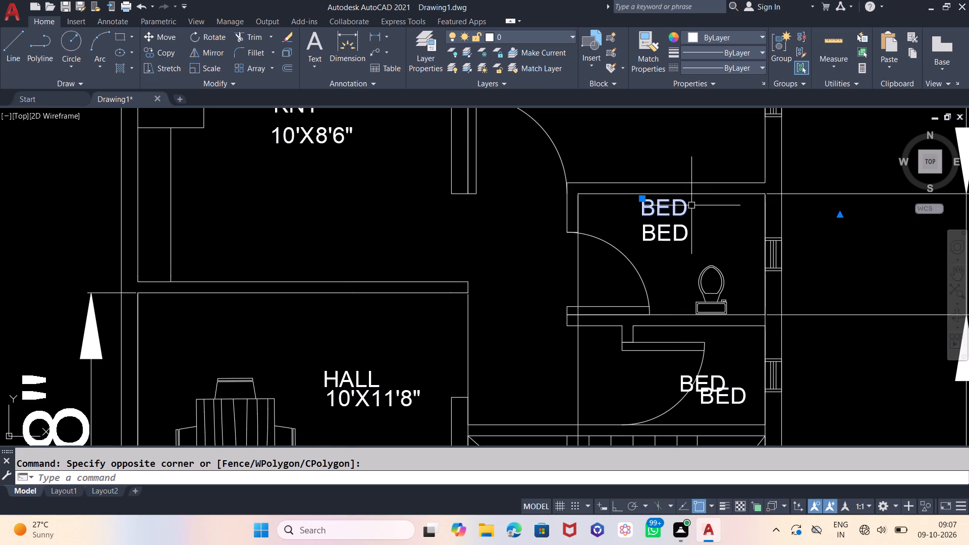
key("Escape")
double_click(691, 205)
triple_click(679, 207)
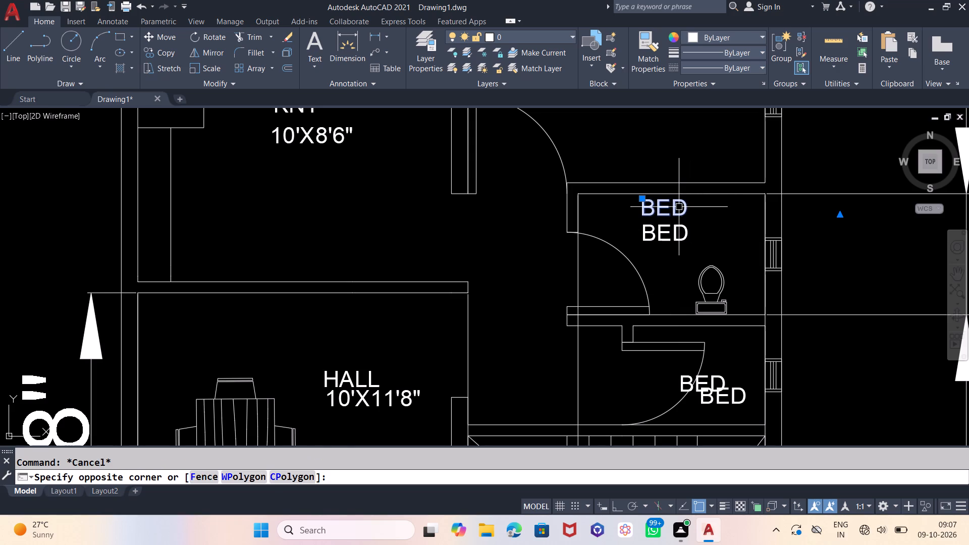
left_click(679, 207)
left_click(678, 207)
left_click(678, 207)
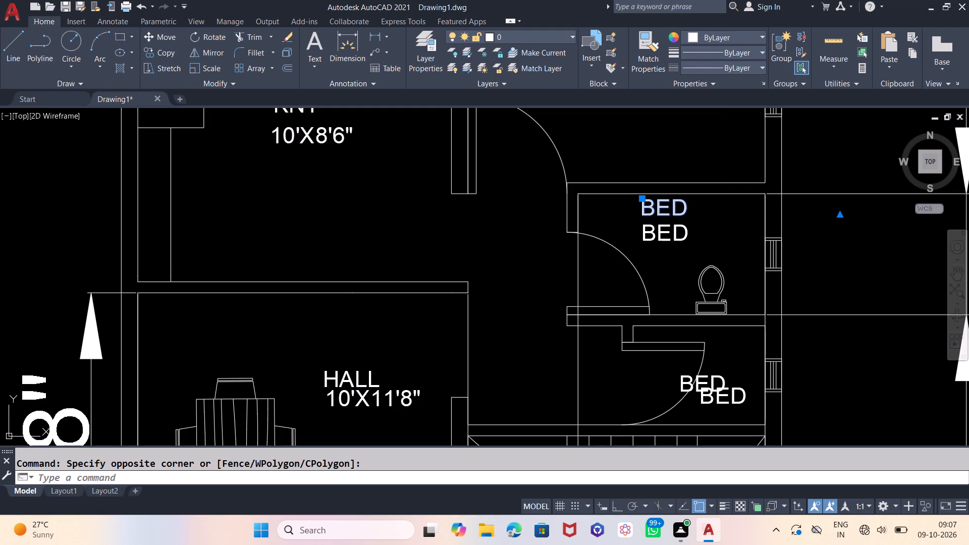
left_click(684, 207)
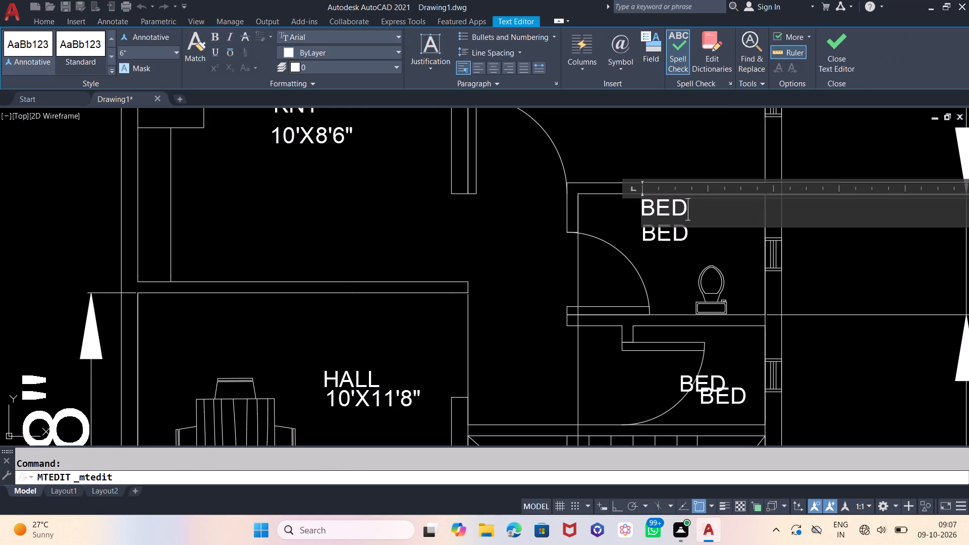
key("BackSpace")
key("BackSpace")
key("BackSpace")
type("BATH")
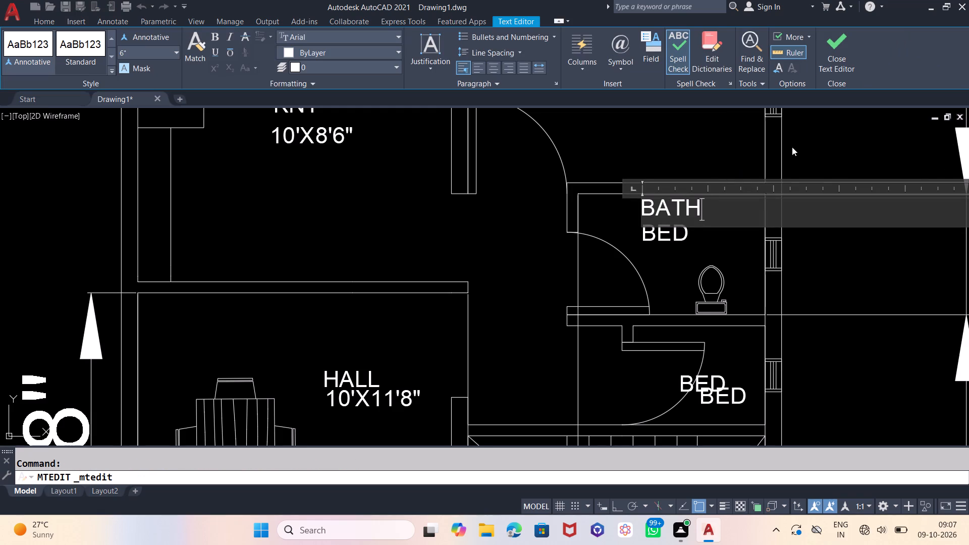
left_click(817, 141)
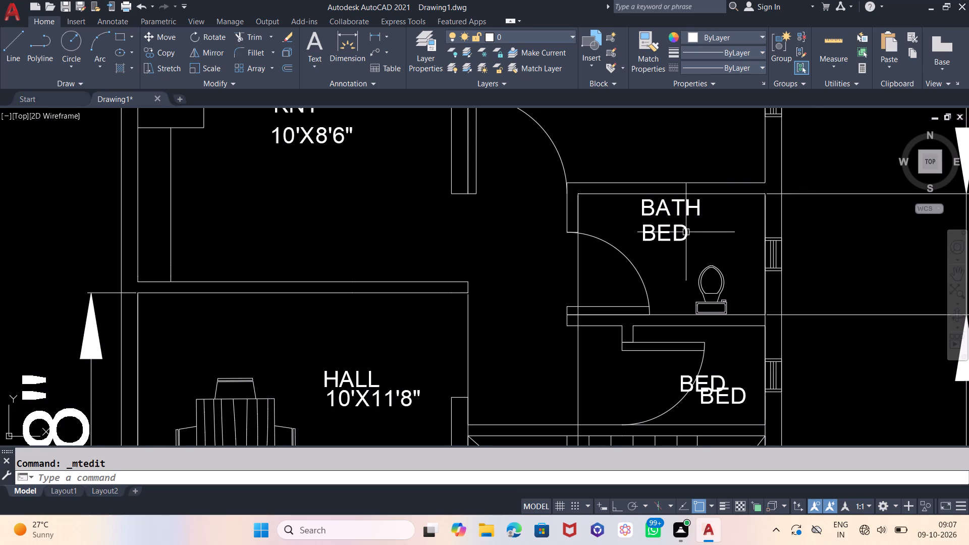
Change the BED text below BATH to the room size 5'8"X3'8".
double_click(687, 232)
left_click(692, 231)
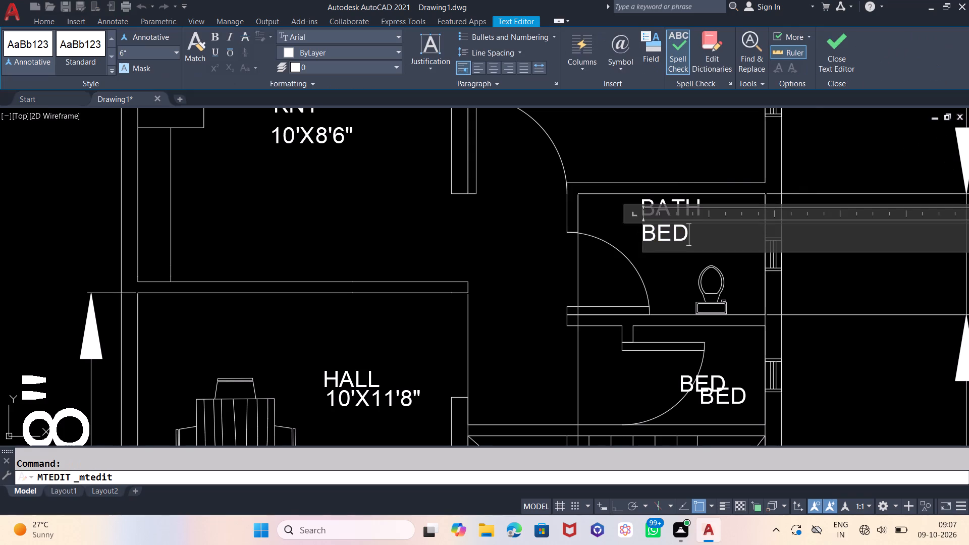
key("BackSpace")
key("BackSpace")
key("BackSpace")
key("BackSpace")
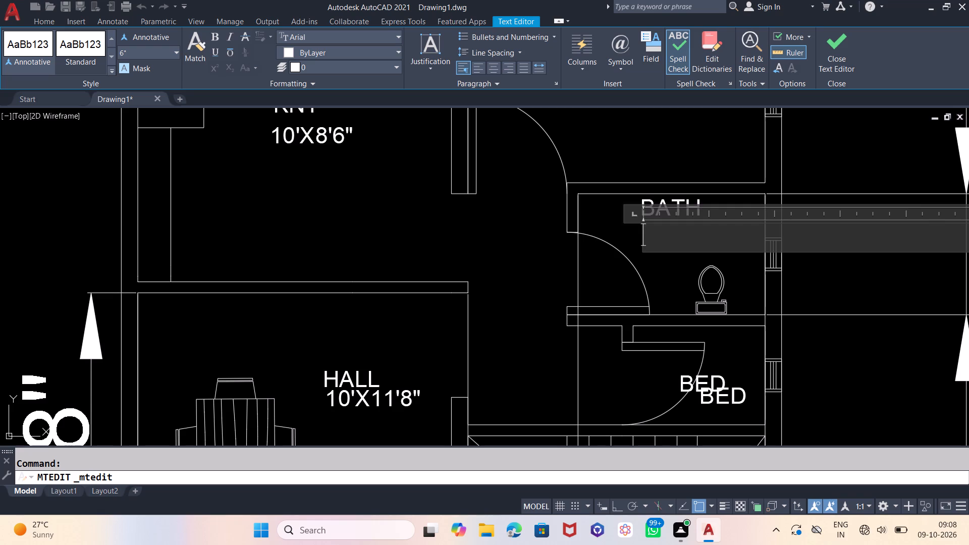
scroll(677, 201, "down", 1)
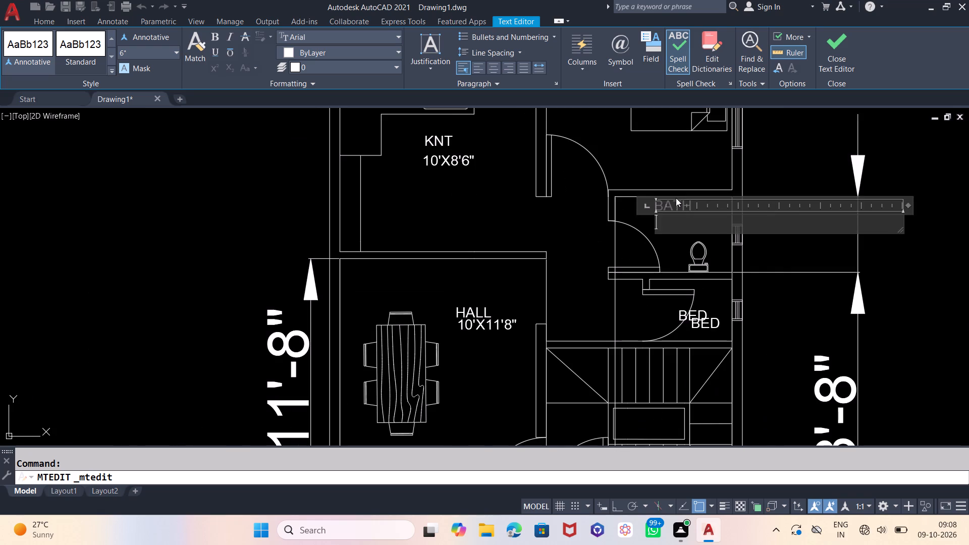
scroll(676, 198, "down", 2)
scroll(676, 198, "up", 2)
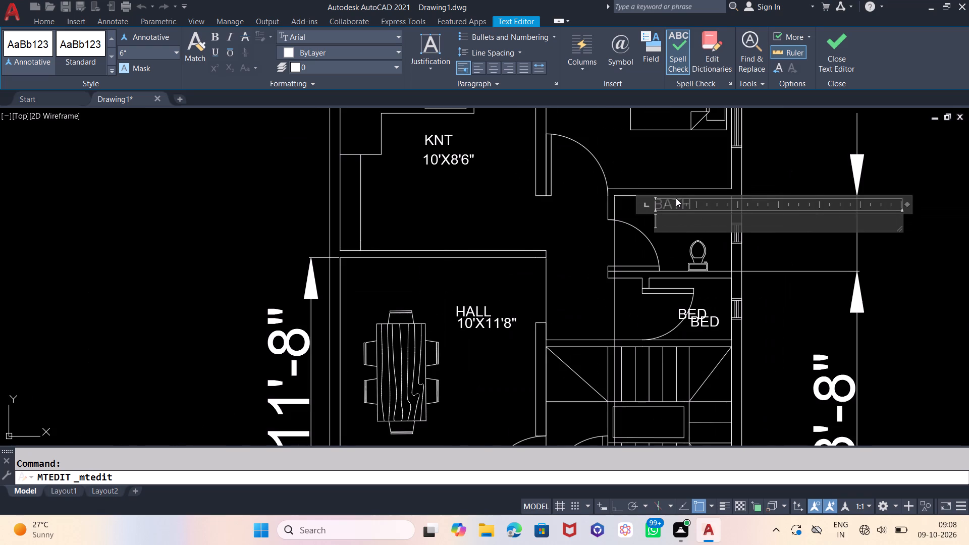
type("5'8")
key("shift+quotedbl")
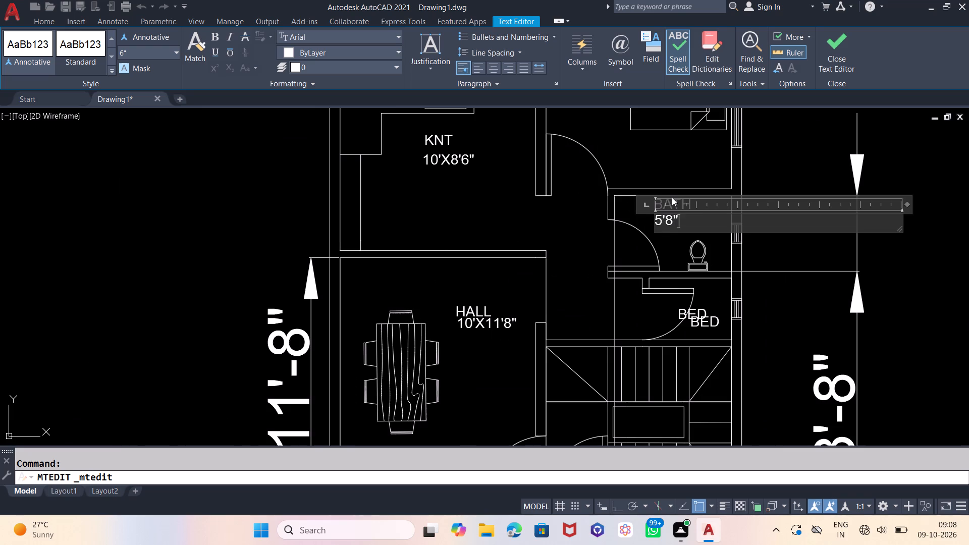
key("x")
key("3")
scroll(672, 197, "down", 1)
scroll(672, 197, "up", 1)
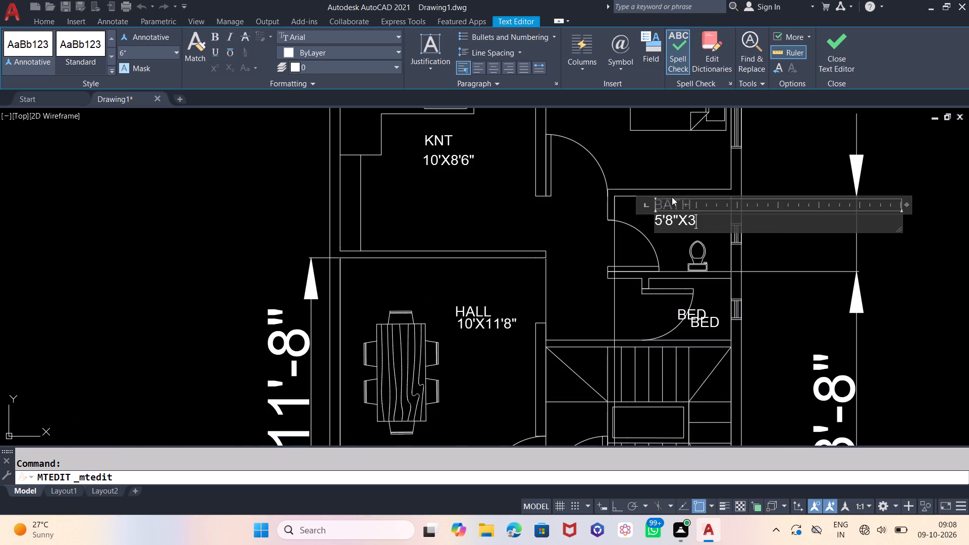
type("'8\"")
left_click(774, 166)
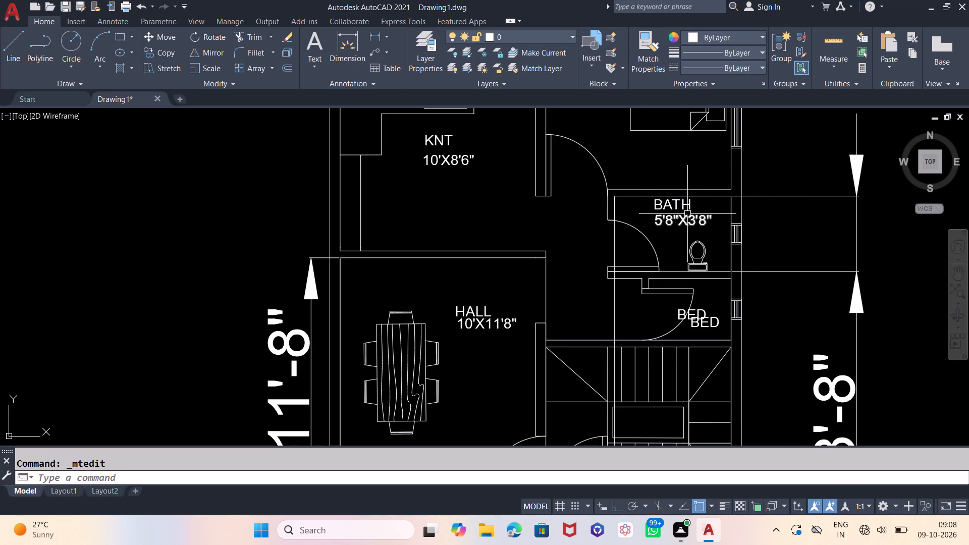
Move the upper BED text in the small room above the stairs clear of the door swing and the other BED text.
scroll(687, 214, "down", 1)
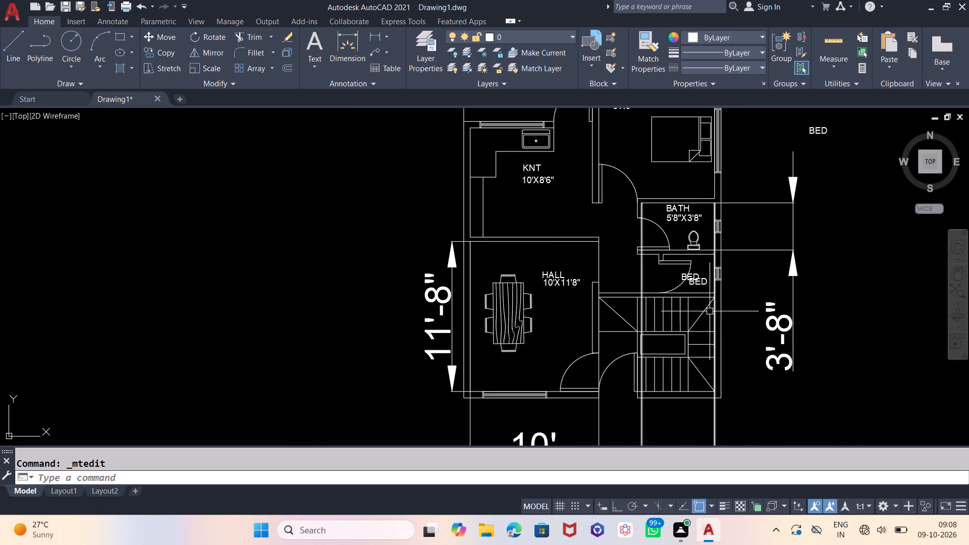
scroll(695, 281, "up", 4)
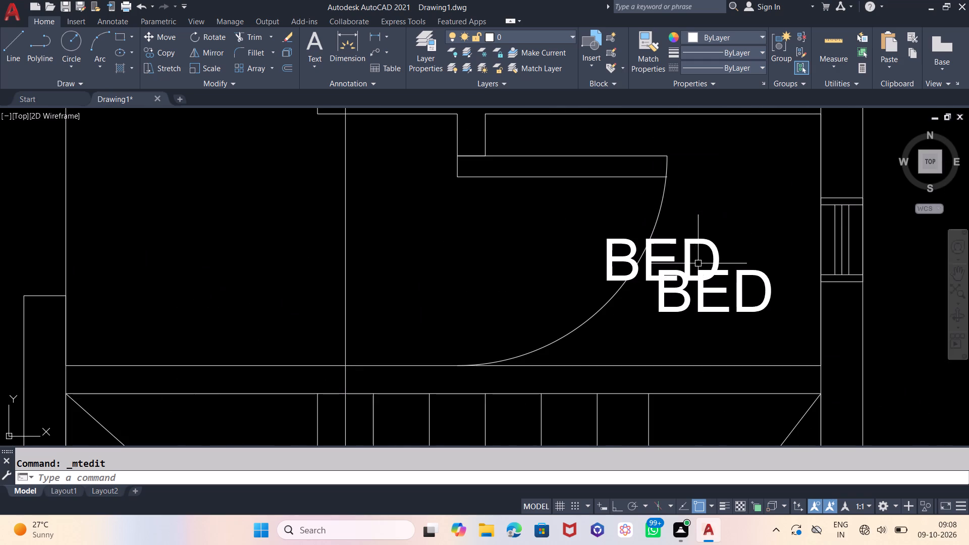
left_click(707, 245)
key("m")
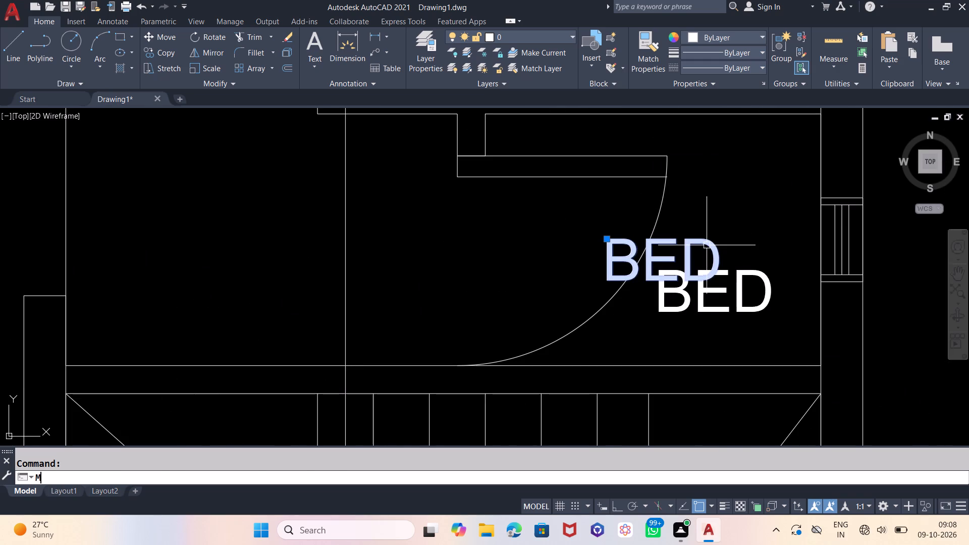
key("Return")
left_click(721, 225)
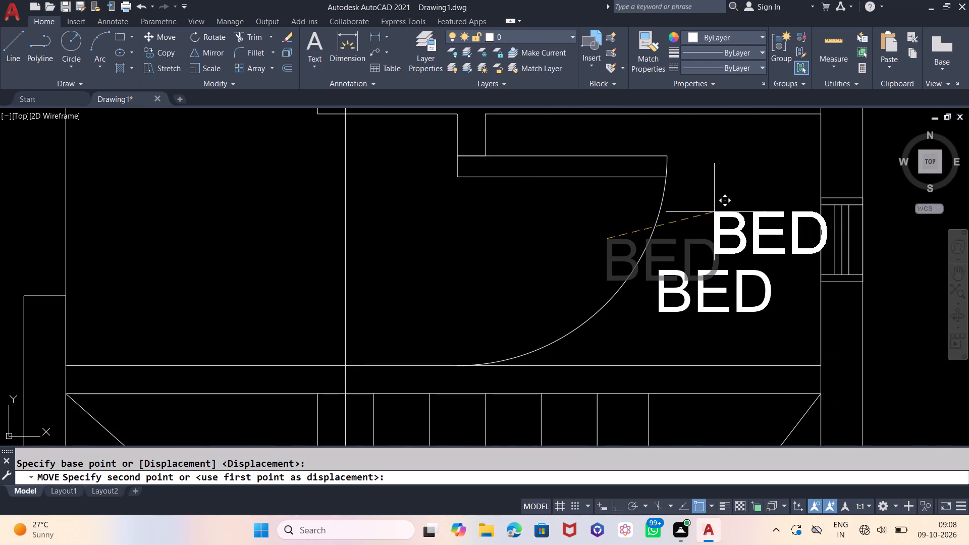
left_click(688, 182)
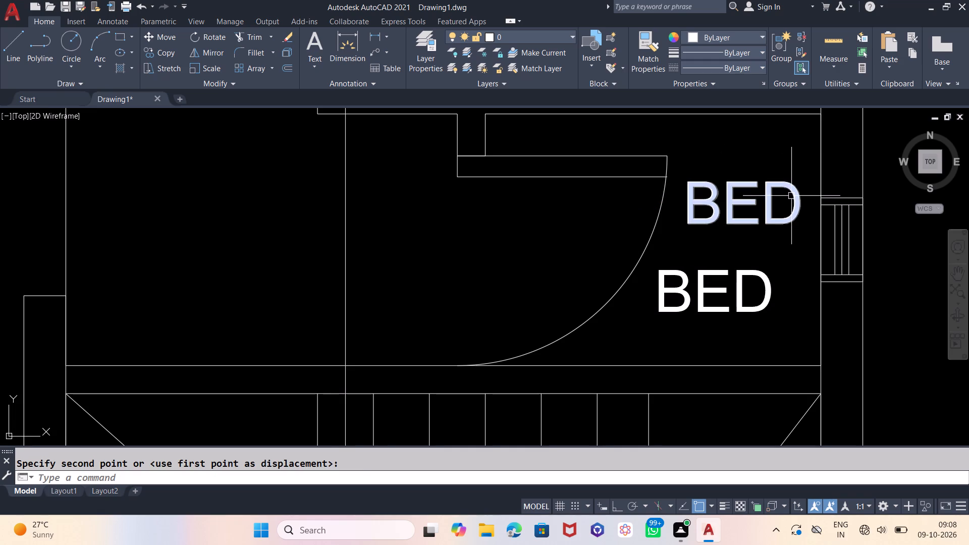
Change the upper BED text in the small room above the stairs to W . C.
double_click(796, 203)
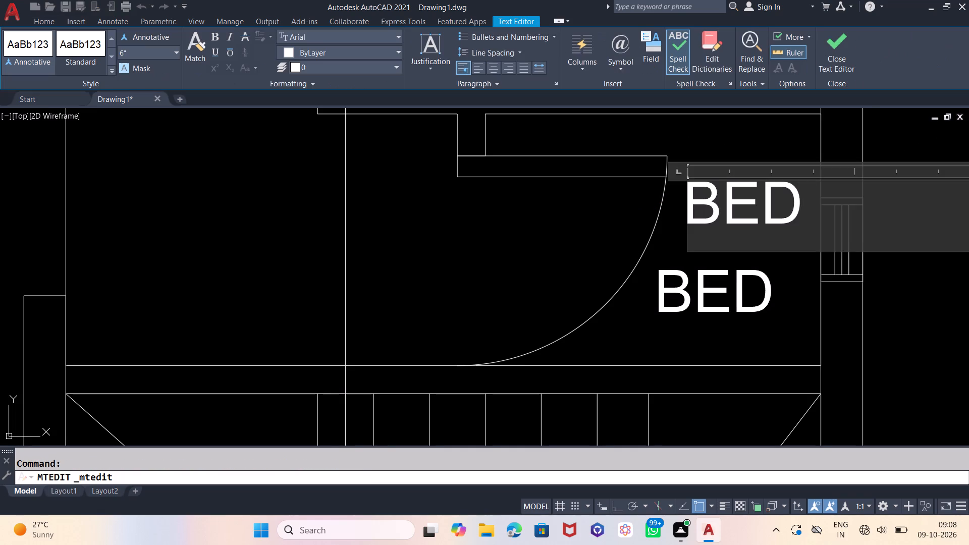
key("BackSpace")
key("BackSpace")
key("BackSpace")
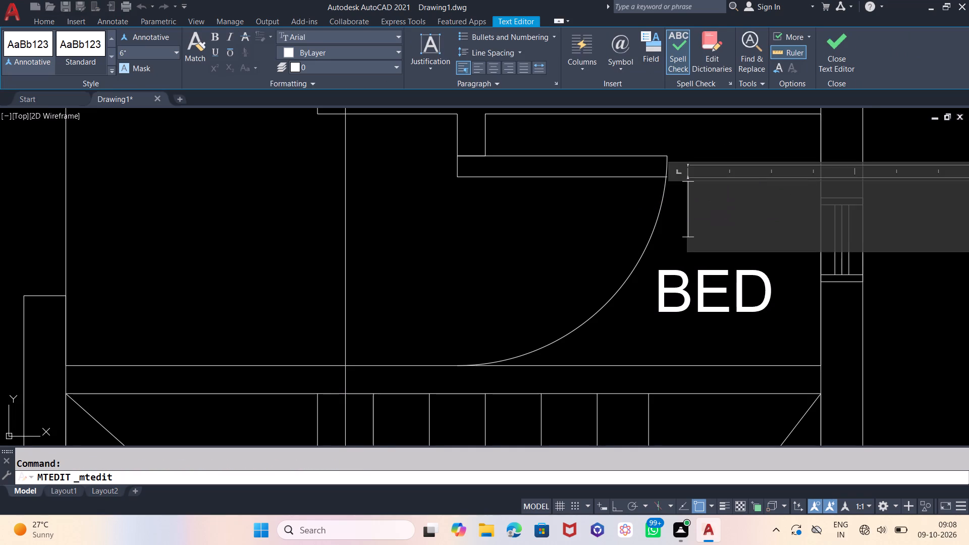
key("w")
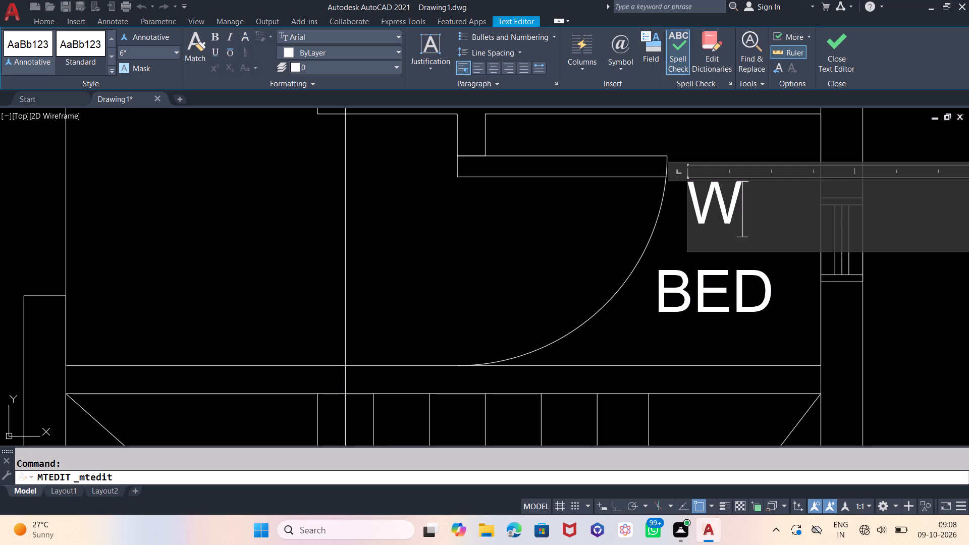
key("space")
type(".")
key("space")
key("c")
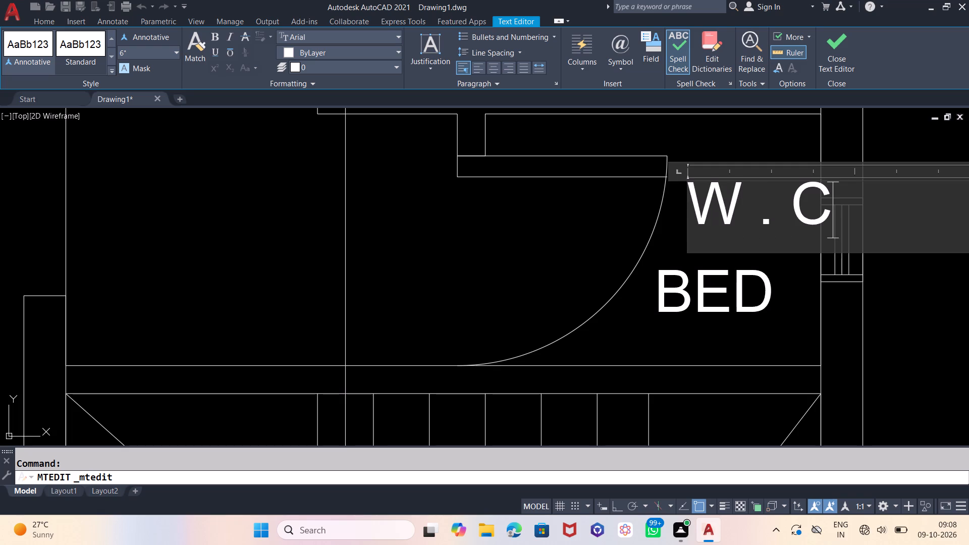
left_click(891, 140)
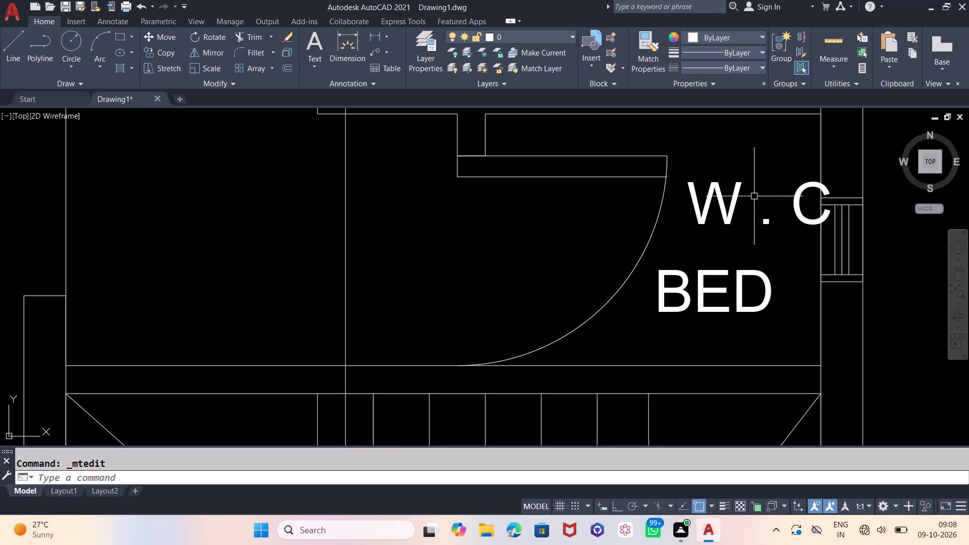
Move the W . C text slightly toward the door swing so it clears the window in the outer wall.
left_click(734, 197)
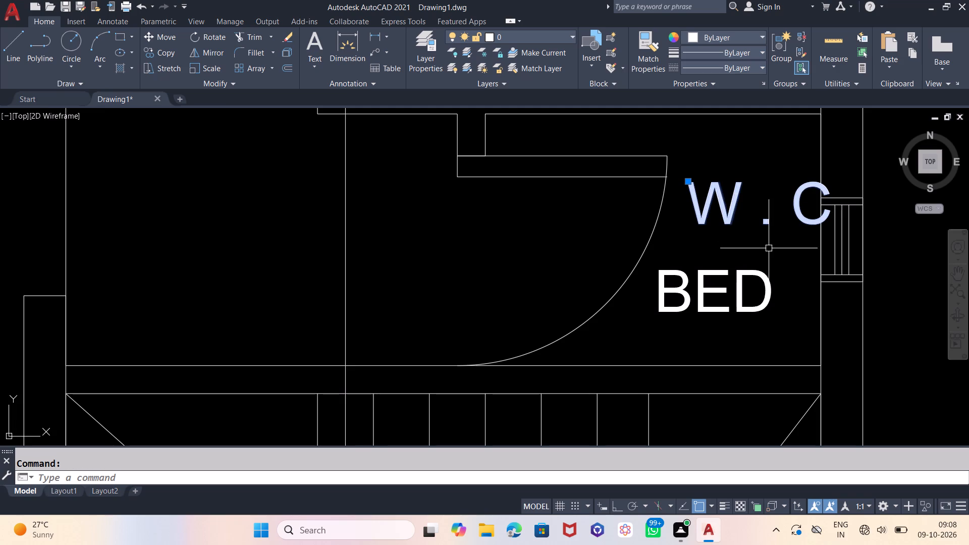
key("m")
key("Return")
left_click(761, 245)
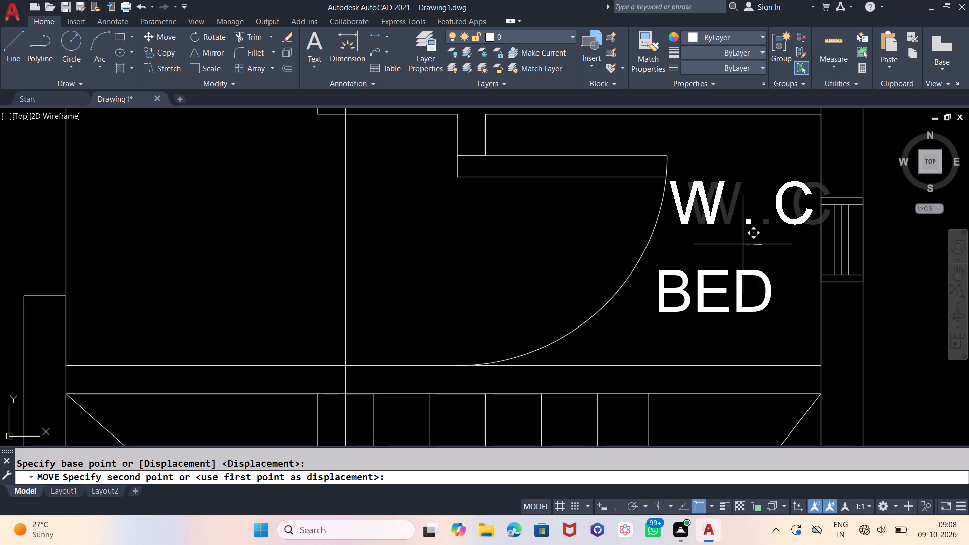
left_click(740, 244)
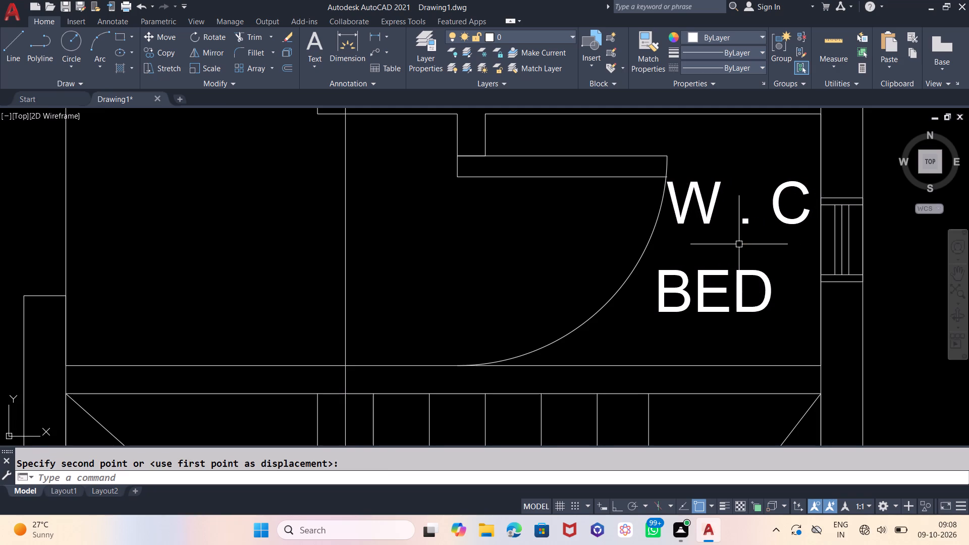
Dimension the W . C room's clear depth along its window wall, placing the temporary dimension just outside the plan.
scroll(728, 181, "down", 1)
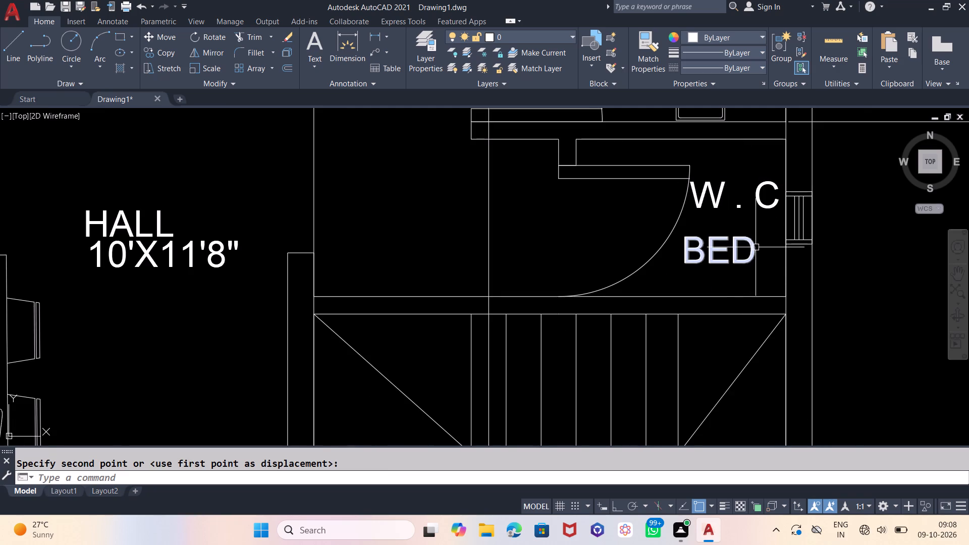
left_click(354, 48)
scroll(597, 339, "down", 1)
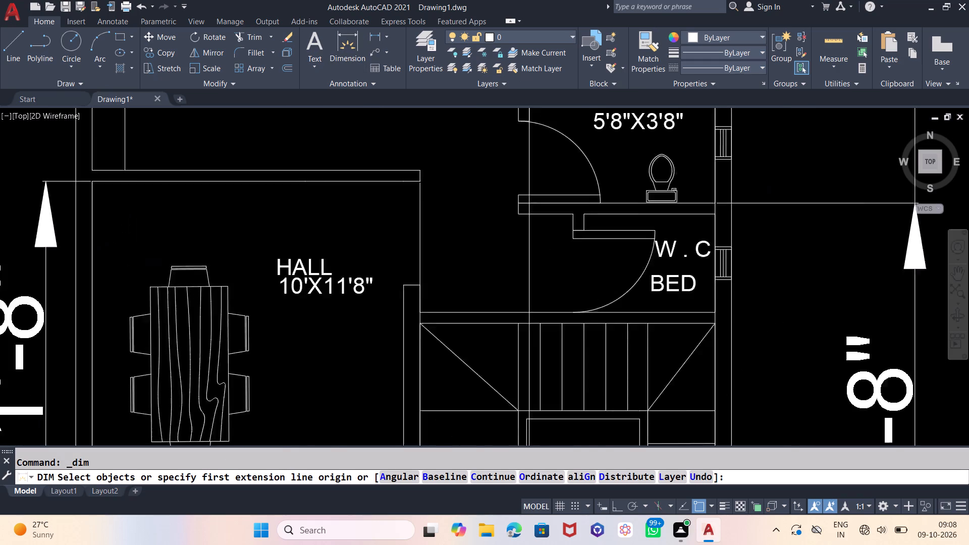
scroll(597, 339, "down", 1)
scroll(633, 274, "down", 1)
scroll(630, 334, "down", 1)
scroll(630, 334, "up", 1)
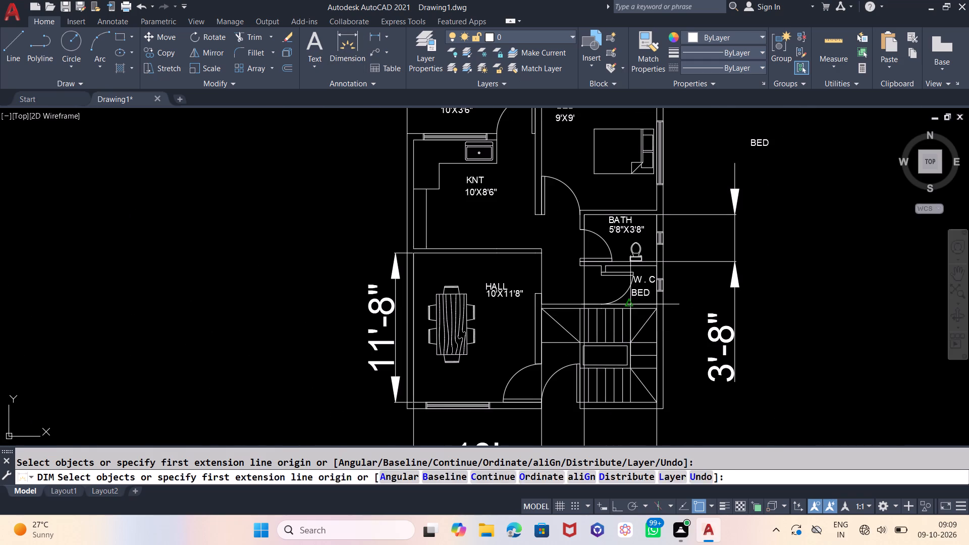
scroll(630, 280, "up", 3)
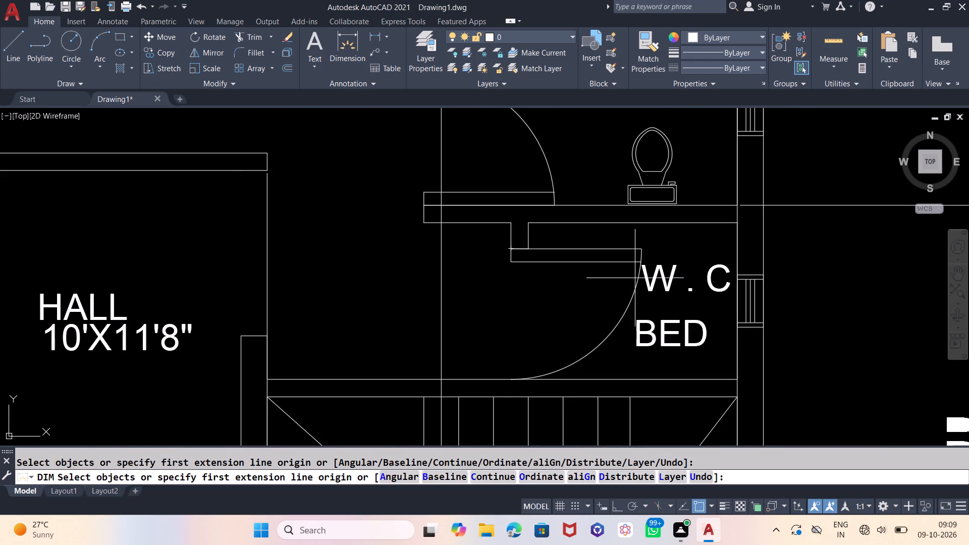
left_click(734, 223)
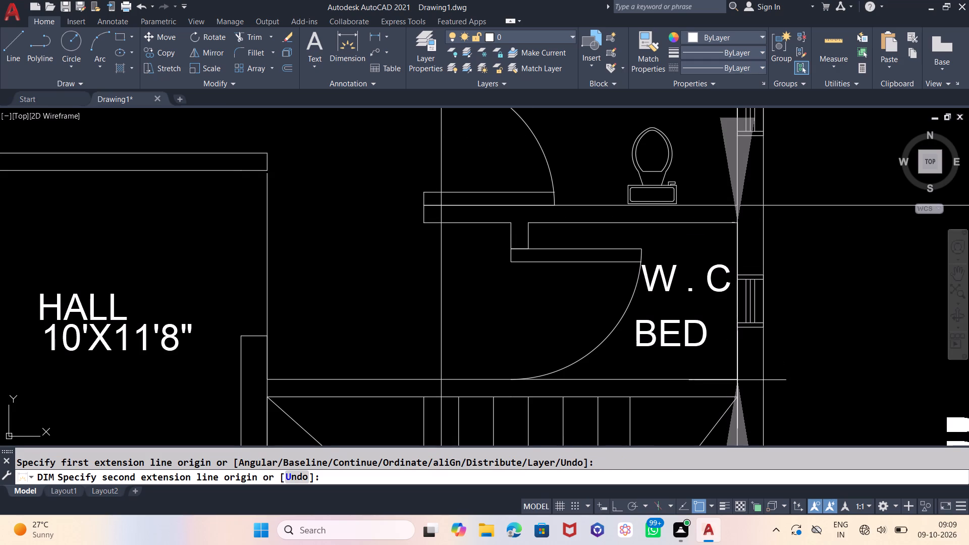
left_click(738, 380)
scroll(671, 348, "down", 1)
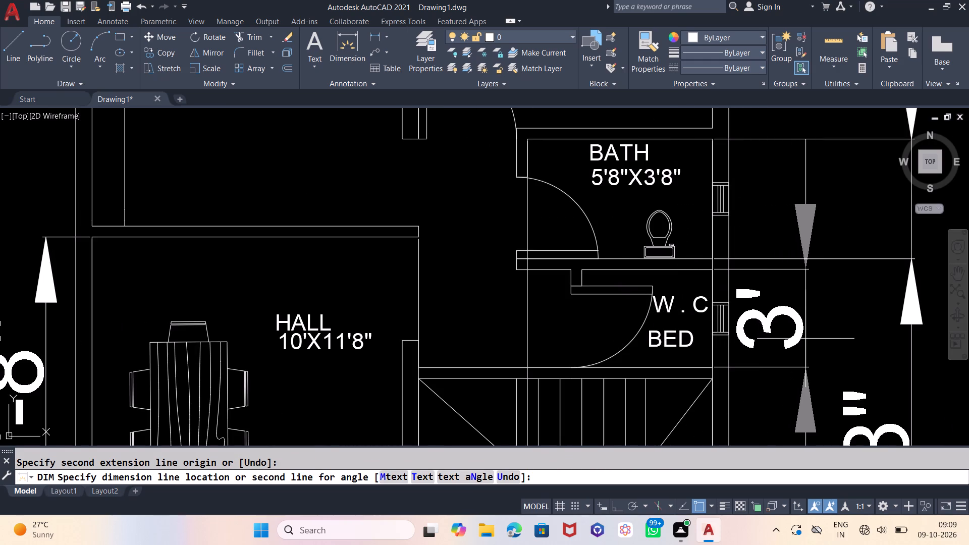
left_click(805, 339)
Preview a dimension of the W . C room's width along its lower wall, then cancel without placing it.
scroll(527, 339, "up", 1)
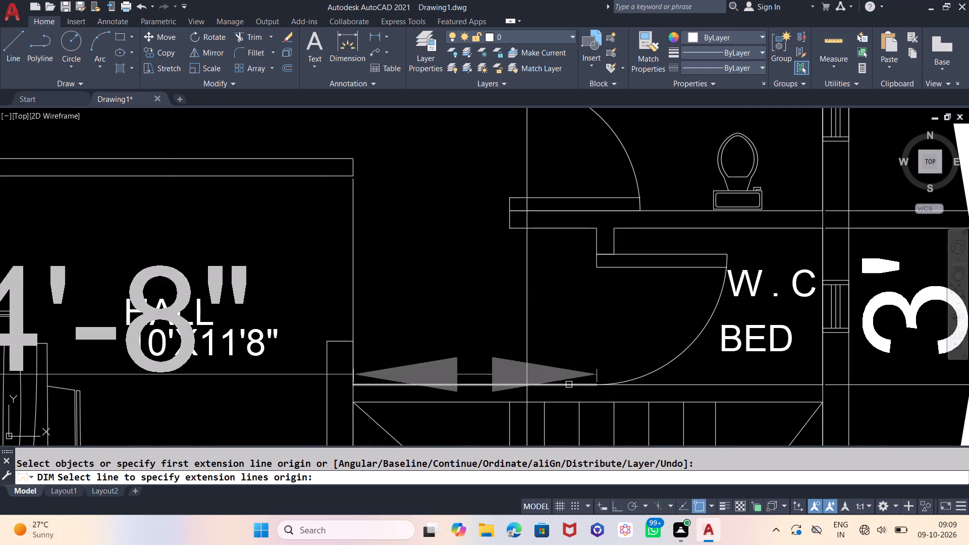
left_click(528, 385)
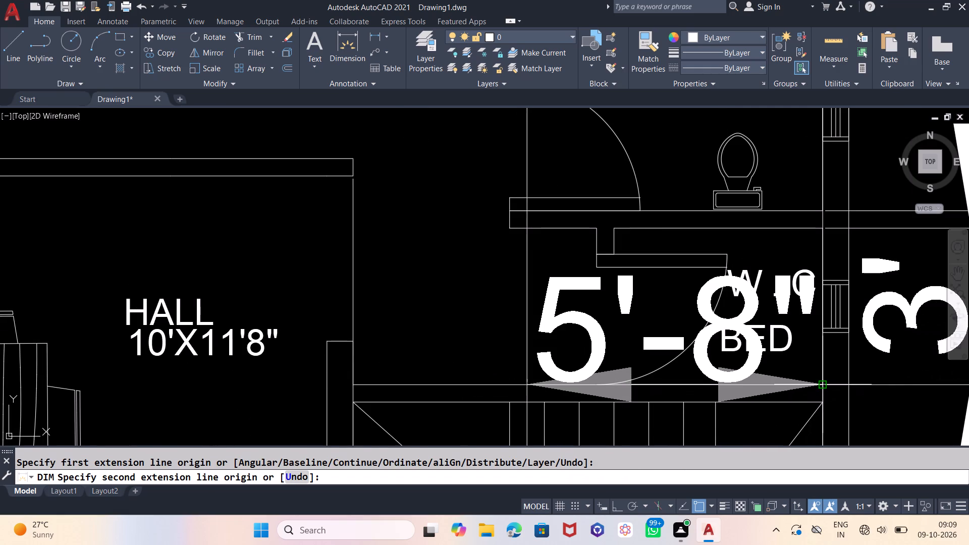
left_click(823, 385)
scroll(786, 312, "down", 1)
scroll(786, 266, "down", 1)
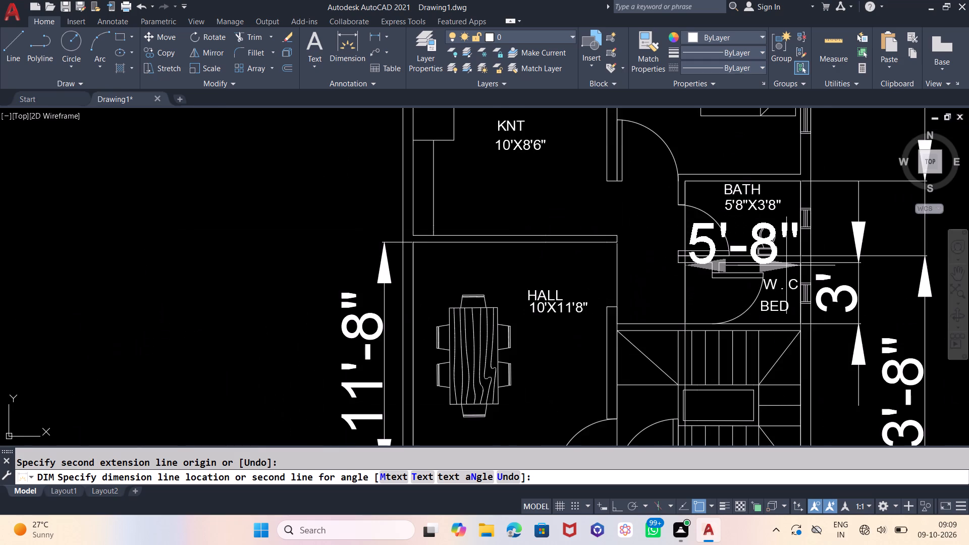
scroll(786, 265, "down", 1)
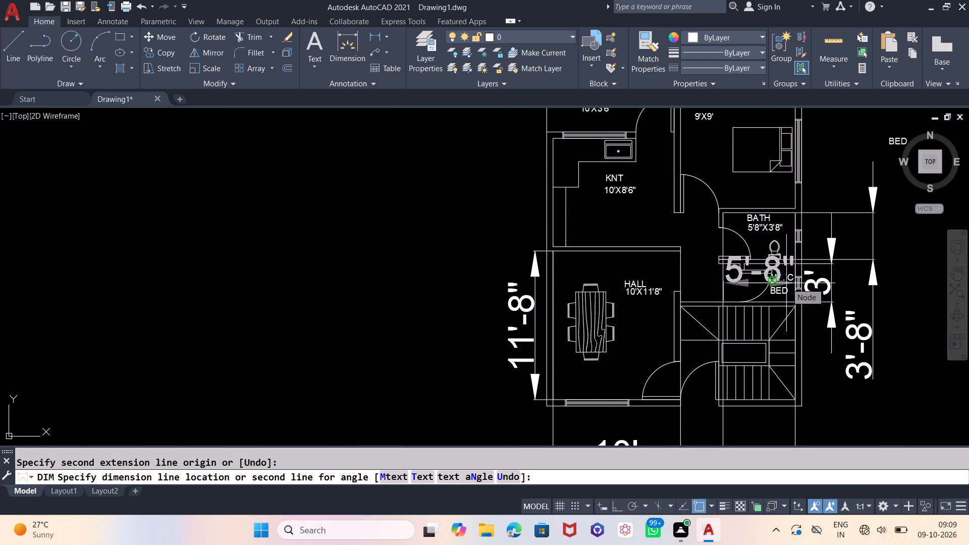
key("Escape")
Change the BED text below W . C to the room size 5'8"X3'.
scroll(792, 290, "up", 3)
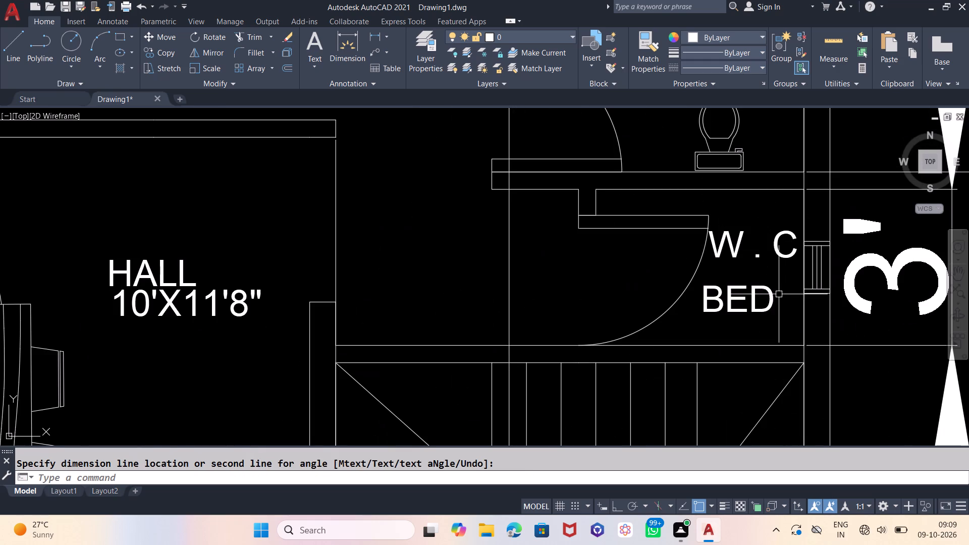
double_click(774, 298)
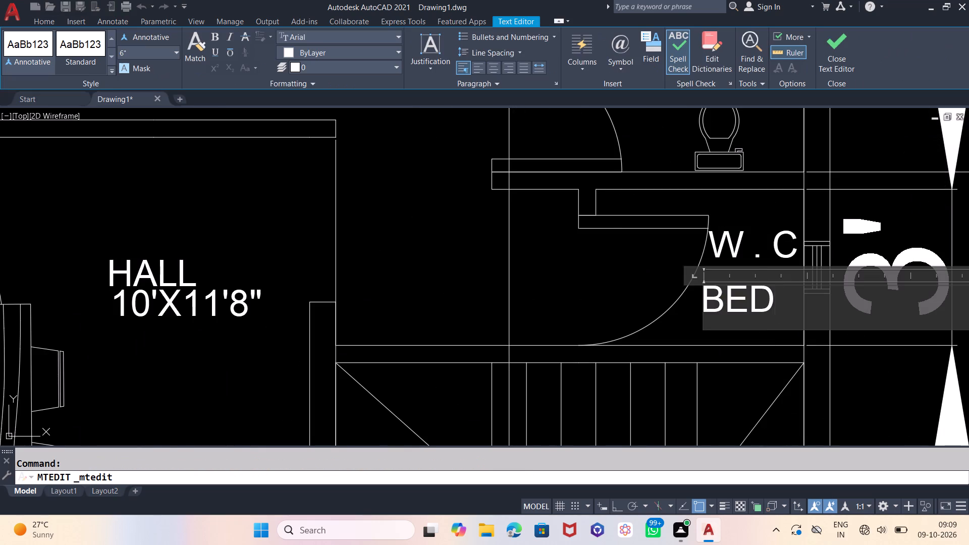
key("BackSpace")
key("BackSpace")
key("BackSpace")
type("5'8")
key("shift+quotedbl")
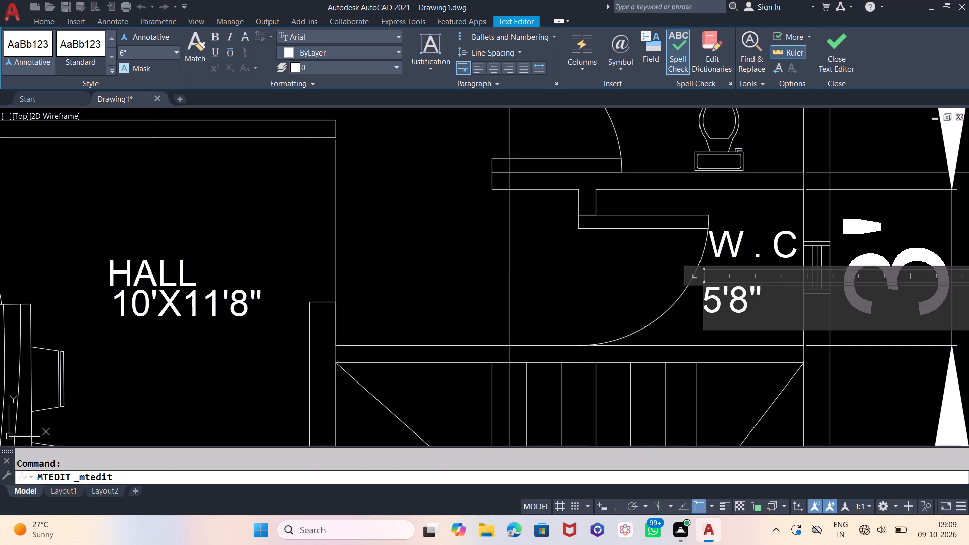
type("X3'")
scroll(736, 269, "down", 1)
scroll(704, 243, "down", 3)
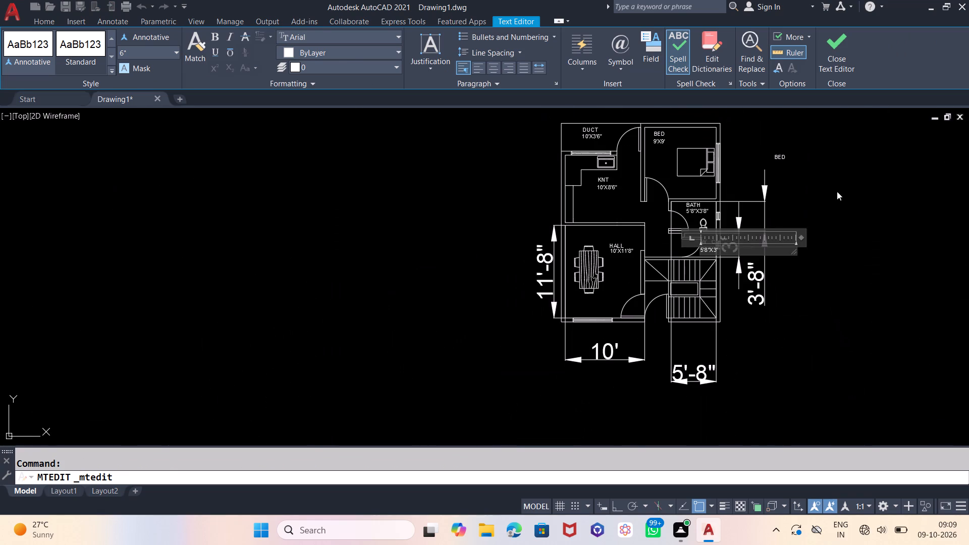
left_click(837, 192)
Erase all the temporary dimensions around the plan: 3'-8", 3', 10', 11'-8" and 5'-8".
scroll(726, 223, "up", 1)
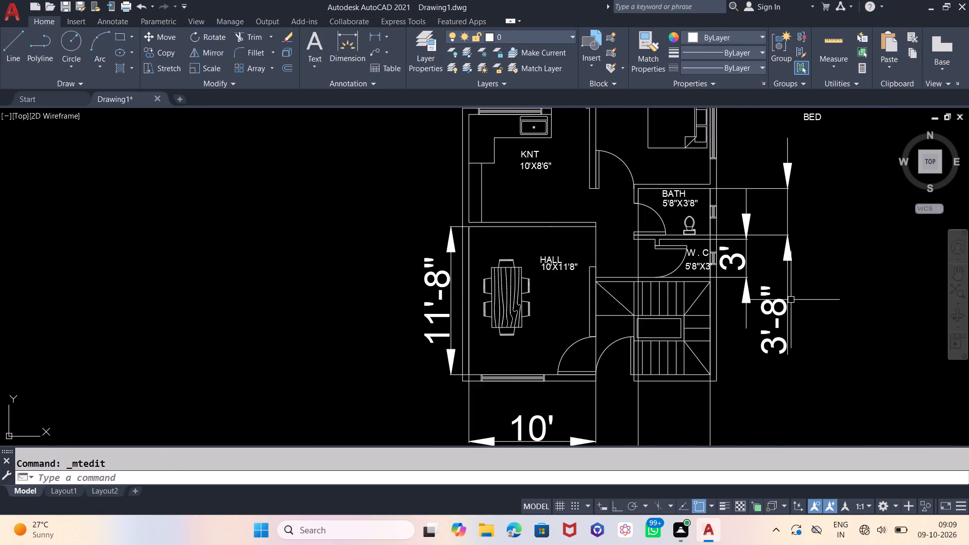
left_click(782, 308)
left_click(744, 271)
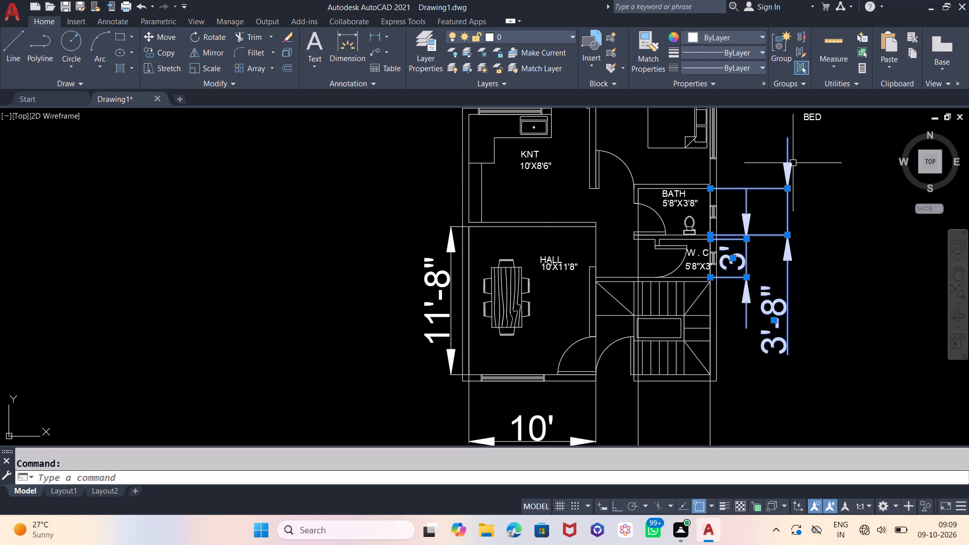
left_click(542, 431)
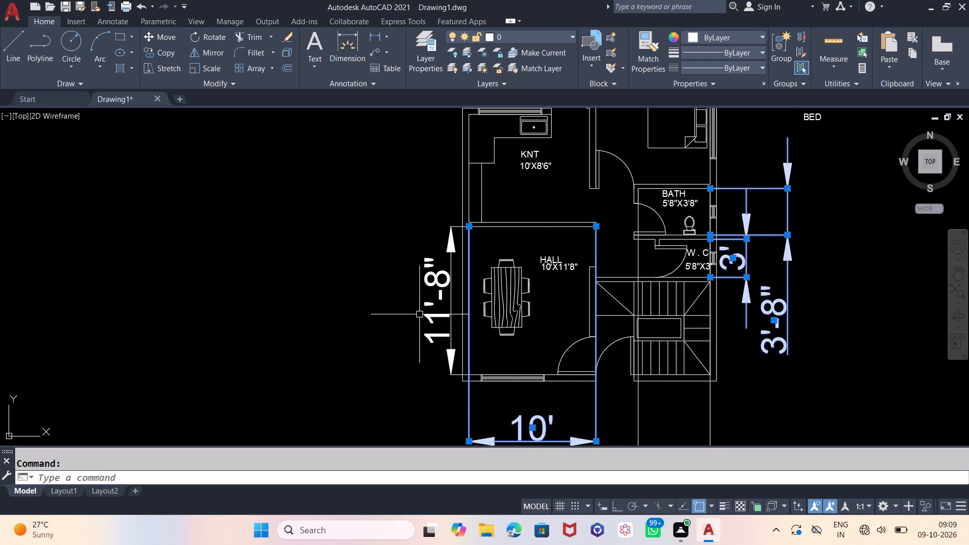
left_click(427, 312)
key("Delete")
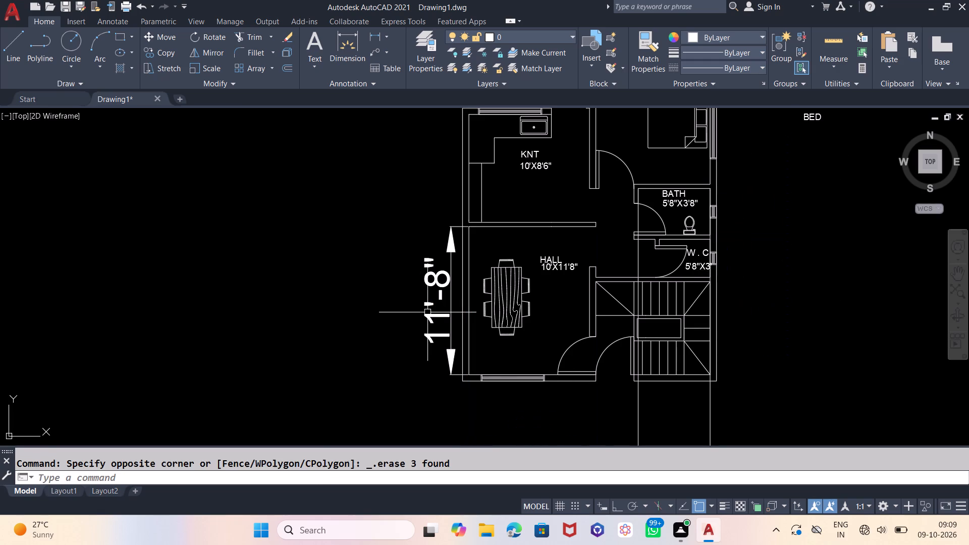
left_click(436, 312)
left_click(436, 312)
left_click(435, 326)
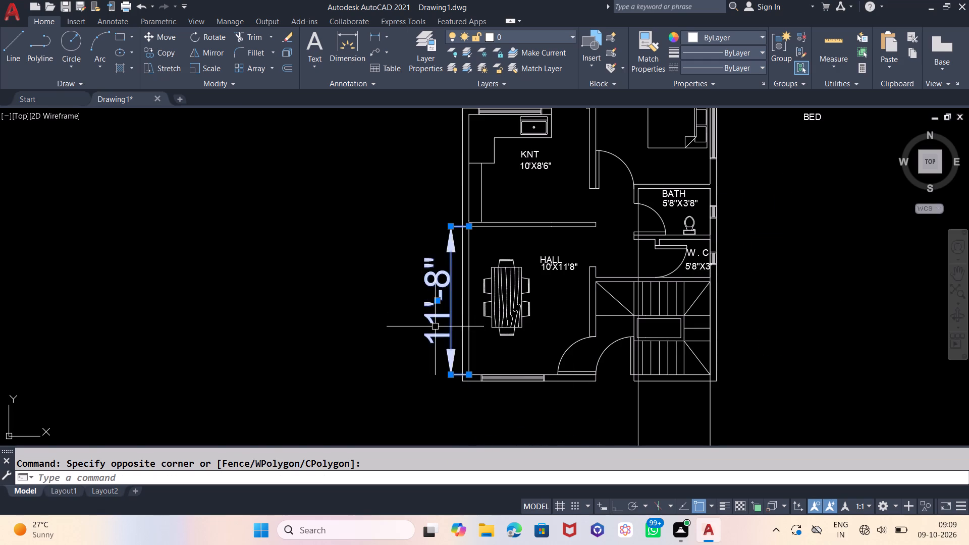
key("Delete")
scroll(341, 314, "down", 1)
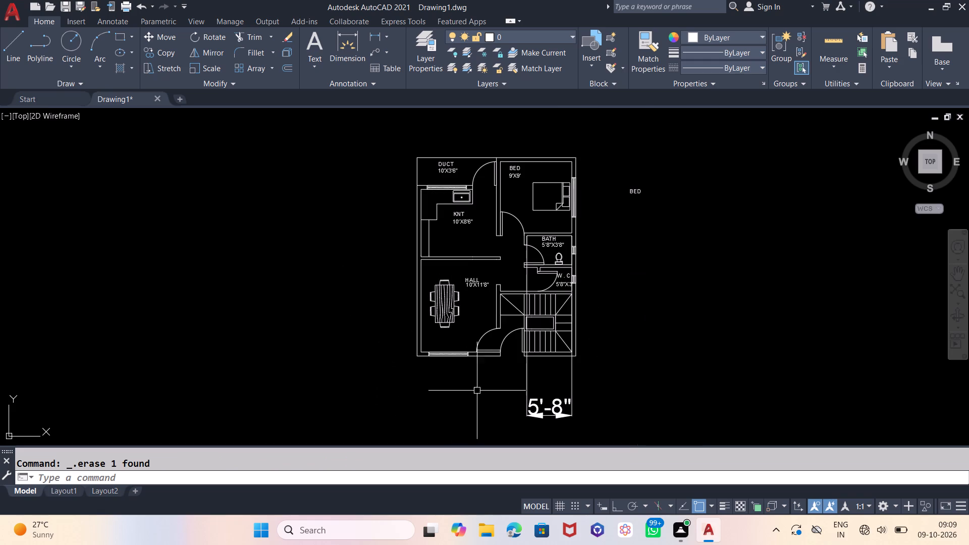
left_click(547, 410)
key("Delete")
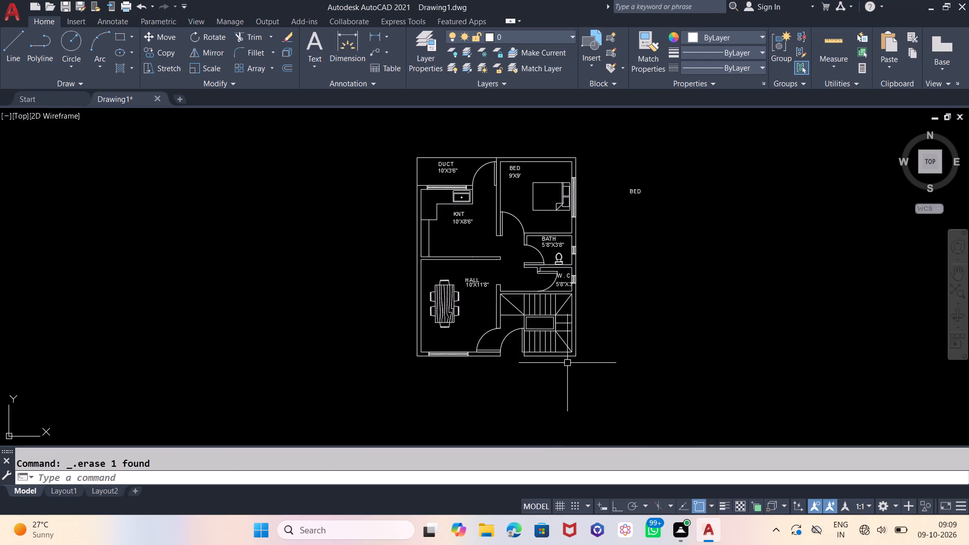
Erase the spare BED text outside the plan.
left_click(631, 190)
key("Delete")
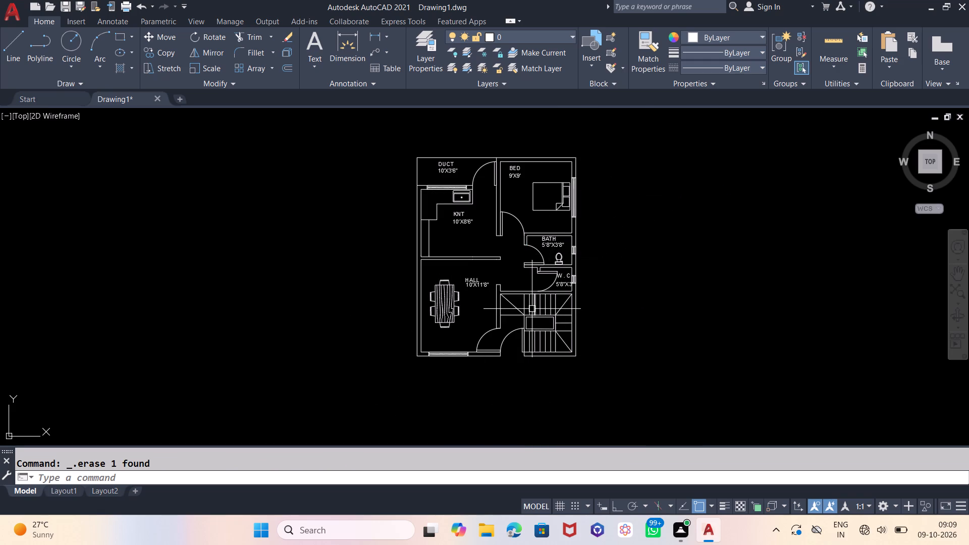
Move the 10'X3'6" size text slightly left to centre it beneath the DUCT label.
key("z")
key("Return")
key("e")
key("Return")
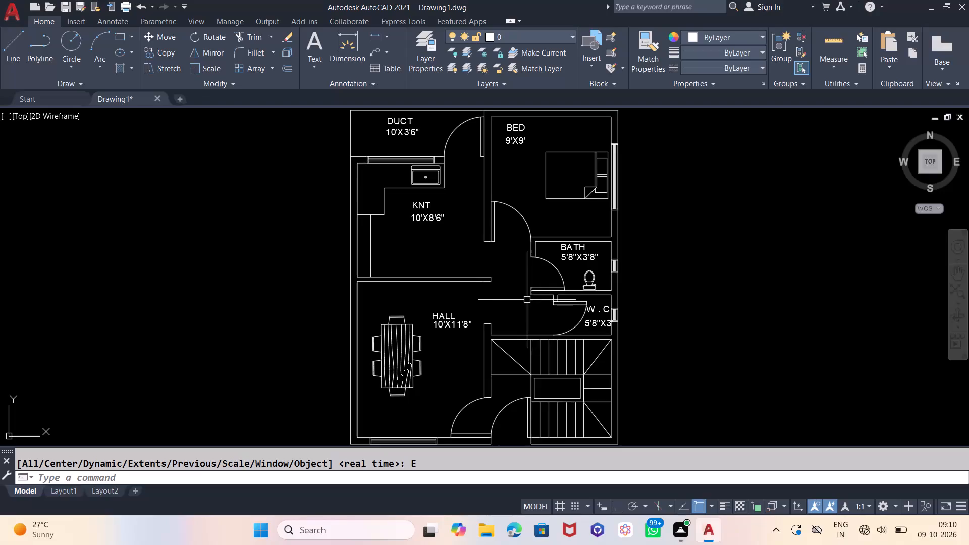
left_click(399, 137)
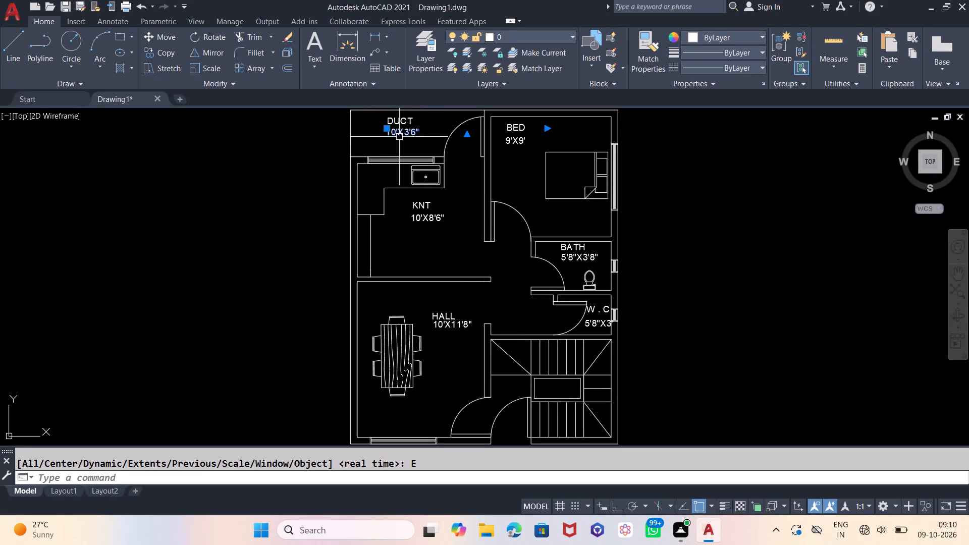
key("m")
key("Return")
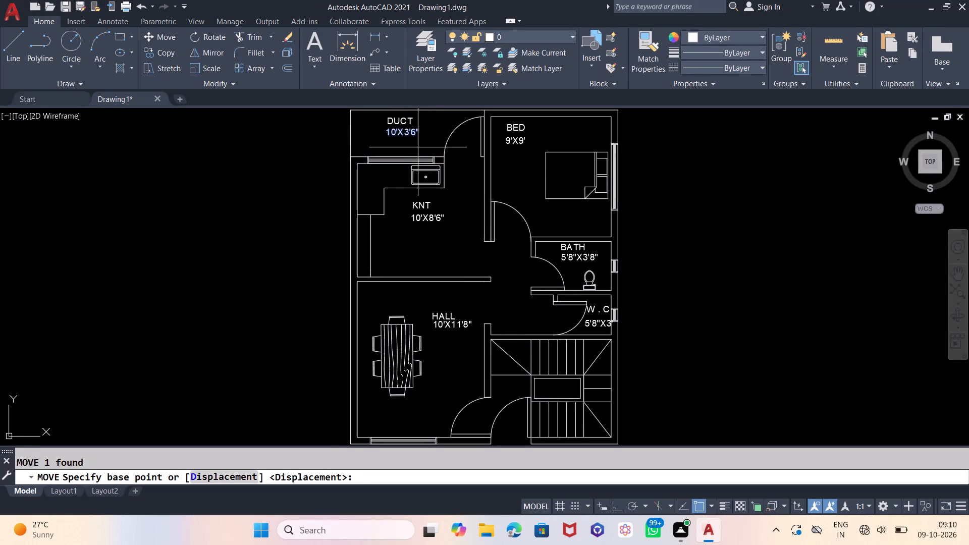
left_click(326, 160)
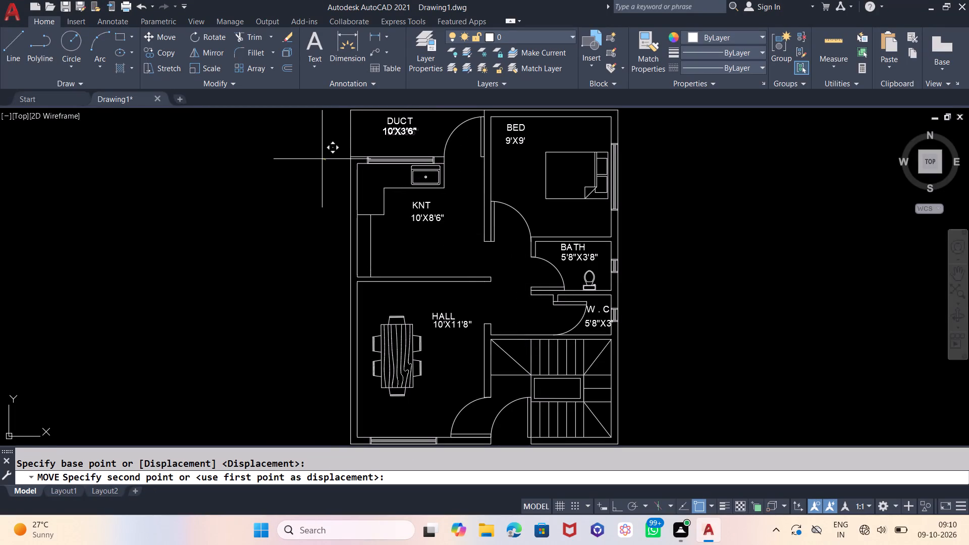
left_click(321, 159)
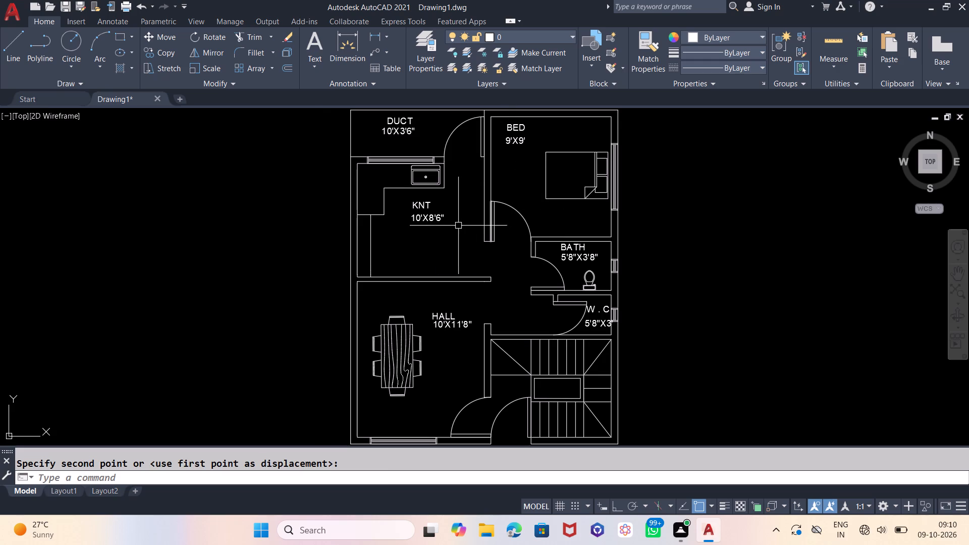
Move the 10'X8'6" size text slightly left so that it is centred beneath the KNT label.
left_click(437, 217)
right_click(165, 251)
key("m")
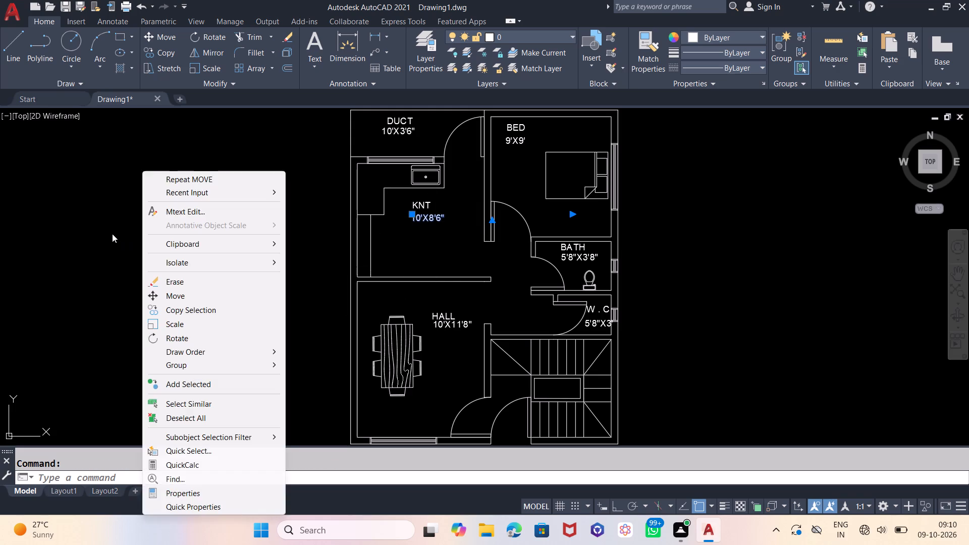
key("Return")
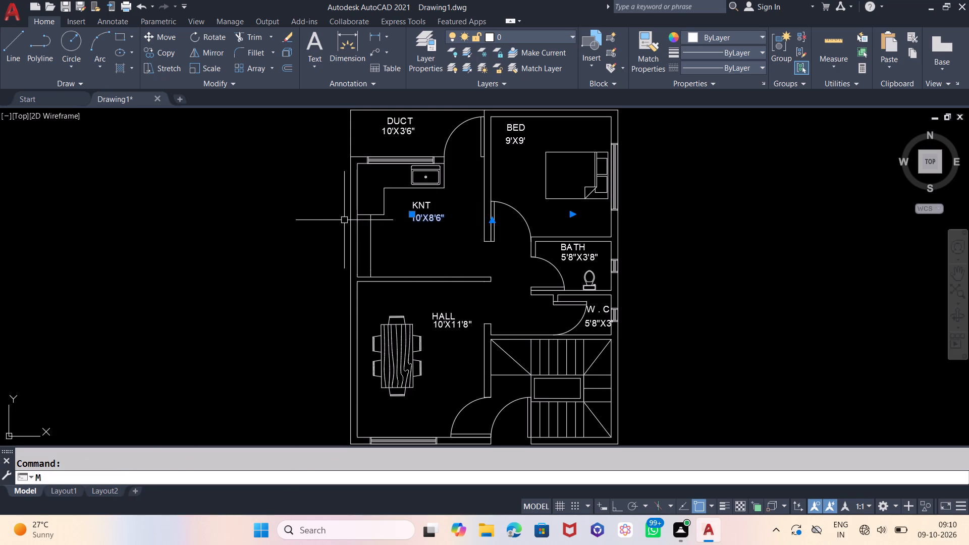
key("m")
key("Return")
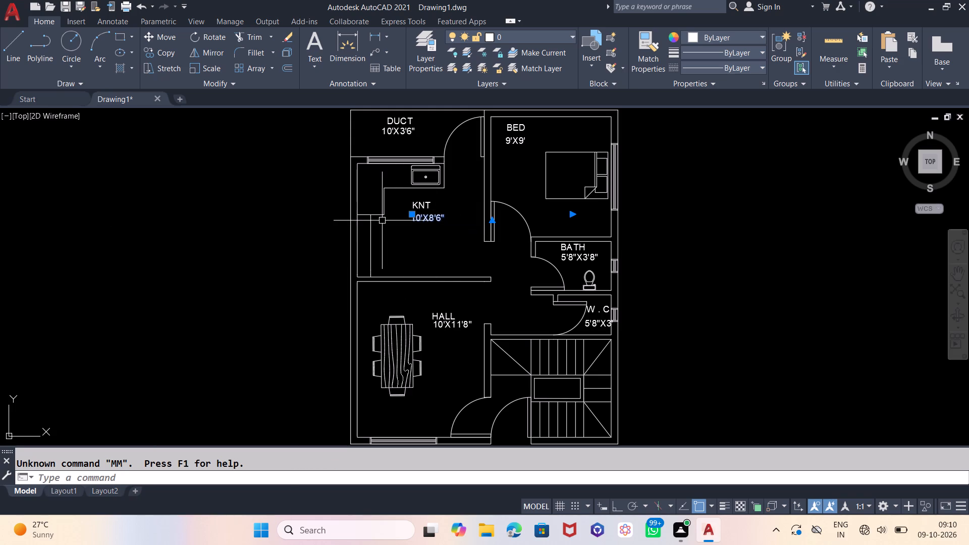
key("m")
key("Return")
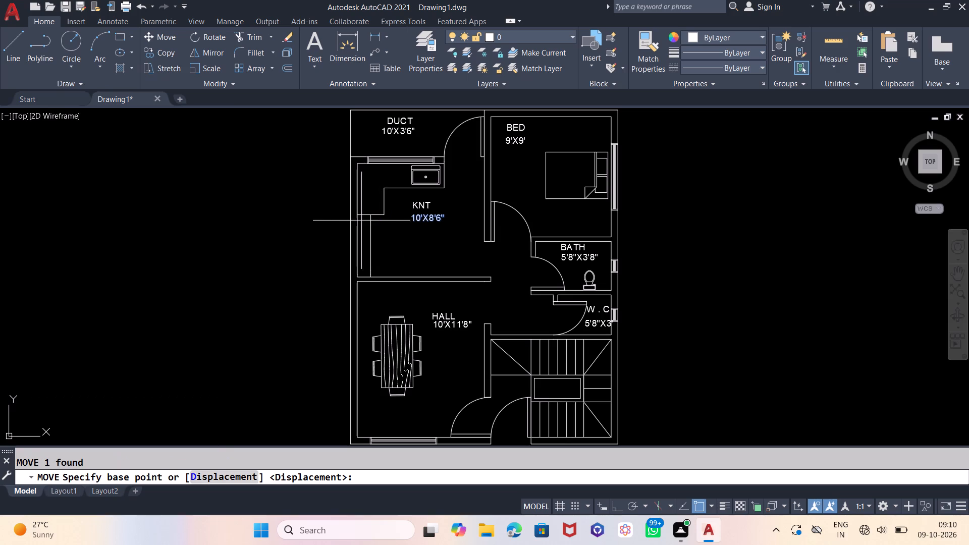
left_click(313, 222)
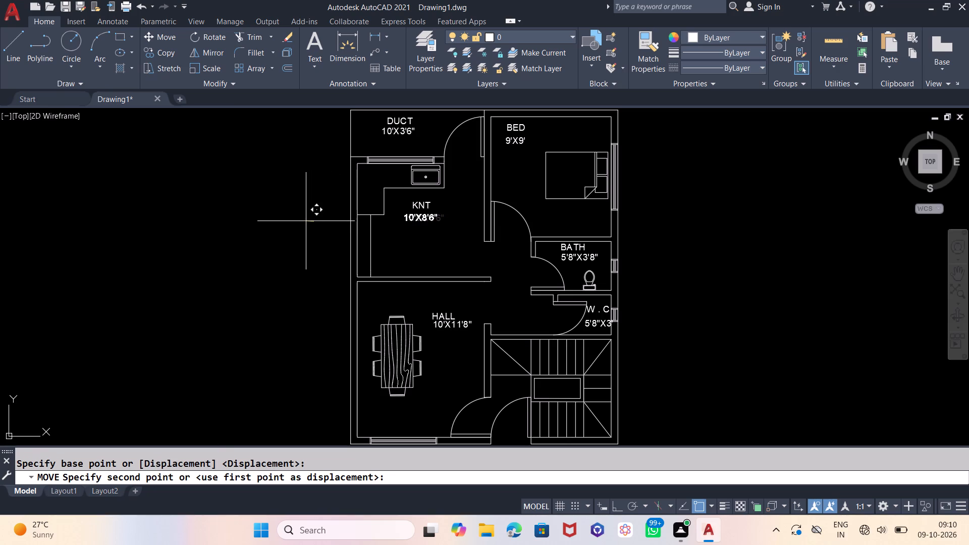
left_click(308, 221)
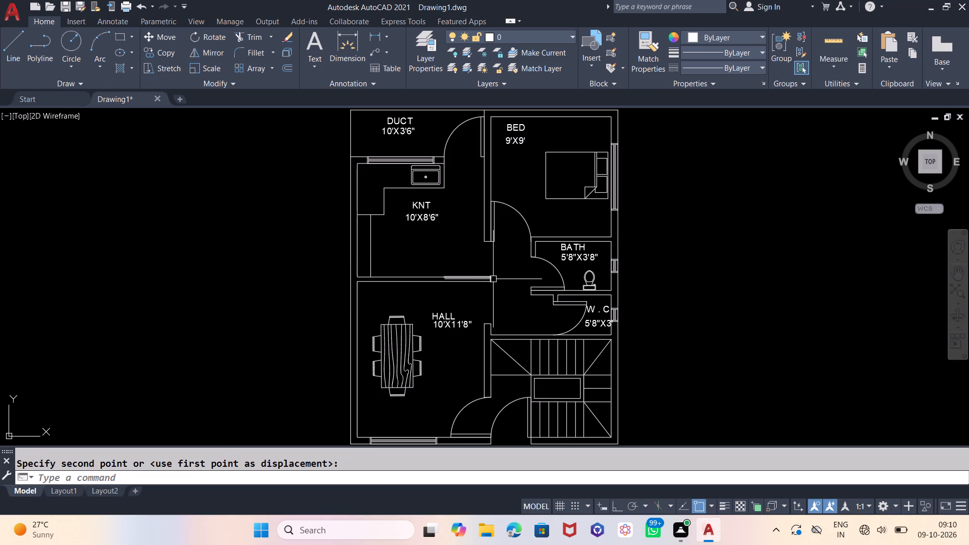
Move the 10'X11'8" size text slightly down and left, centring it beneath the HALL label with a clear gap.
left_click(458, 326)
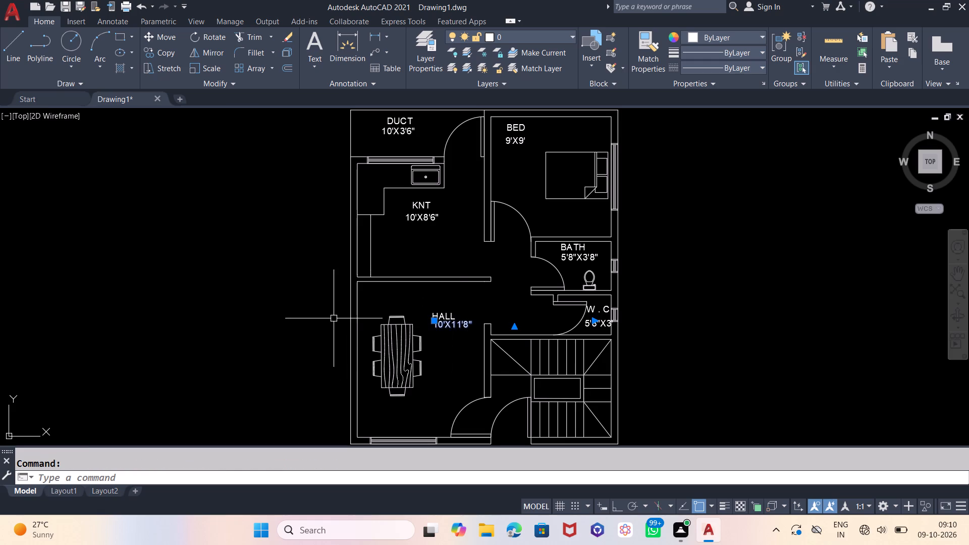
key("m")
key("Return")
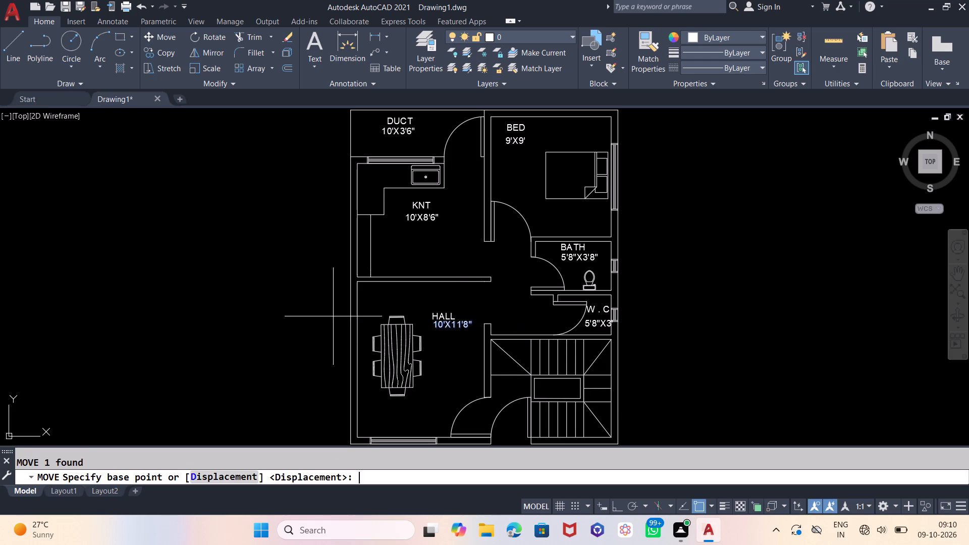
left_click(333, 316)
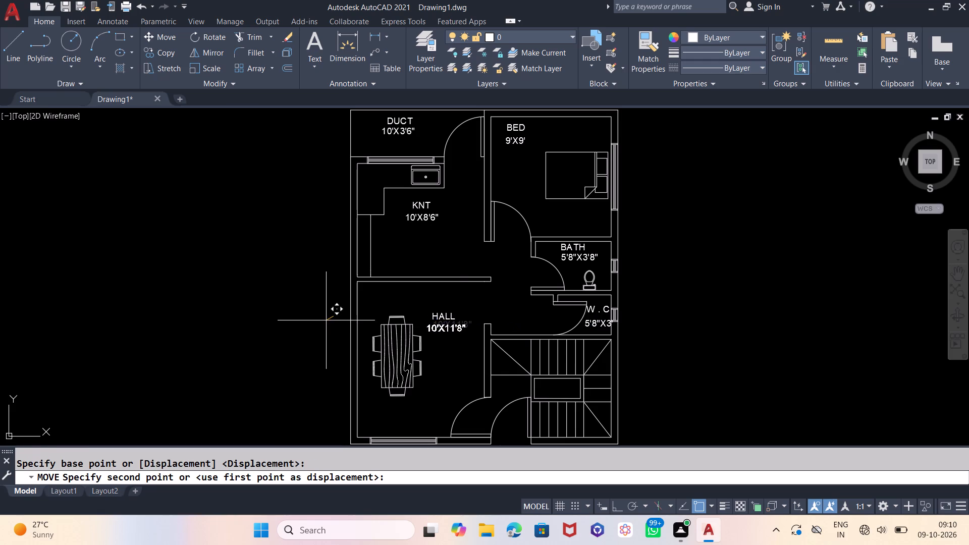
left_click(325, 320)
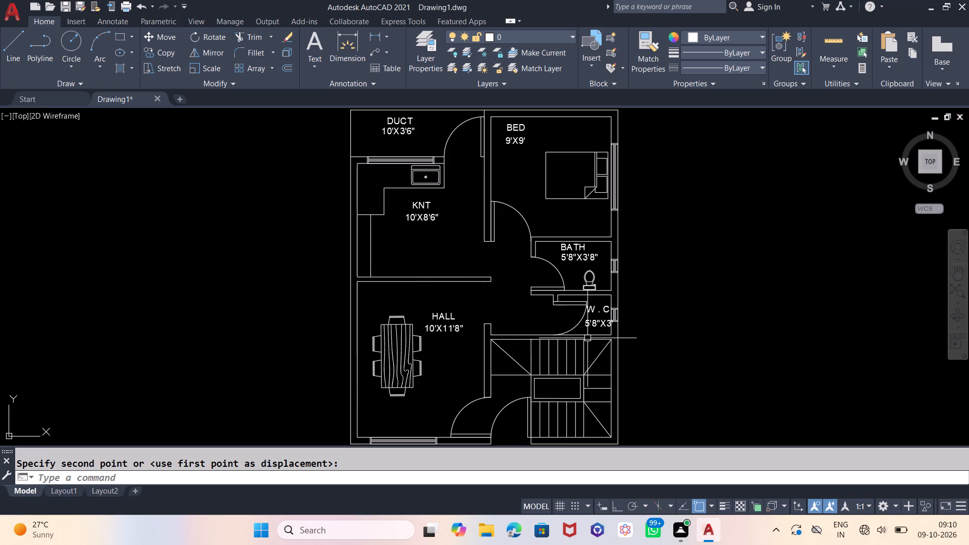
Scale the W . C room label down slightly so it can fit within its room.
left_click(600, 312)
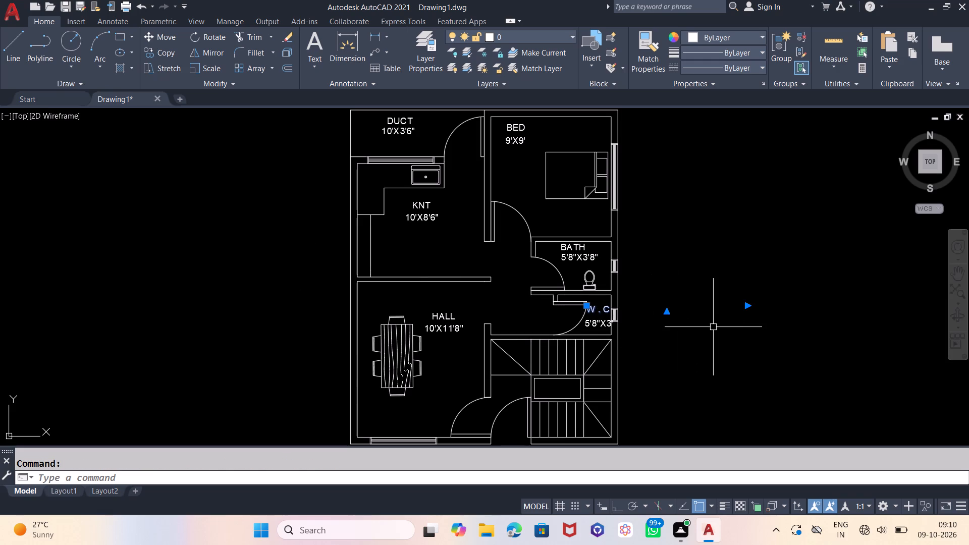
type("SC")
key("Return")
left_click(713, 327)
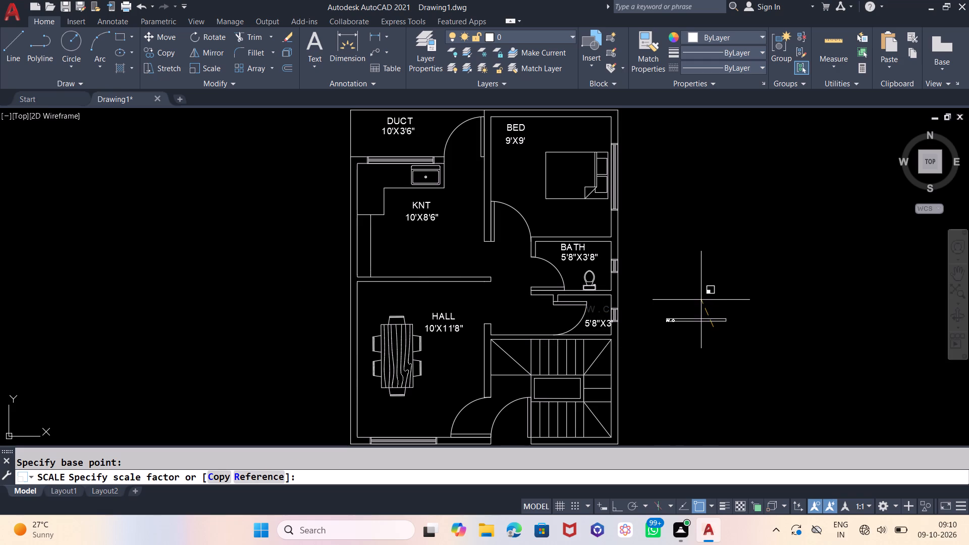
left_click(696, 257)
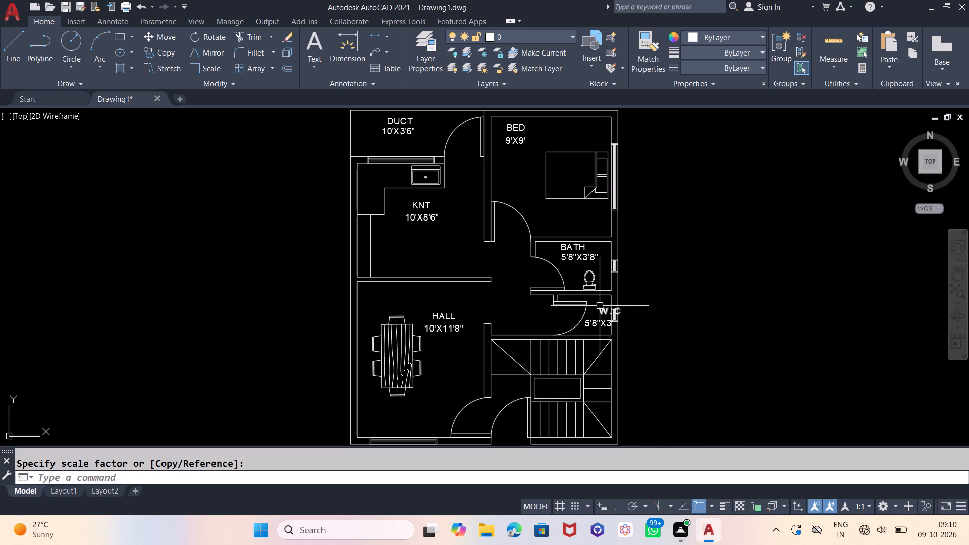
Move the W . C label back inside its room, above the 5'8"X3' size text.
left_click(600, 306)
key("m")
key("Return")
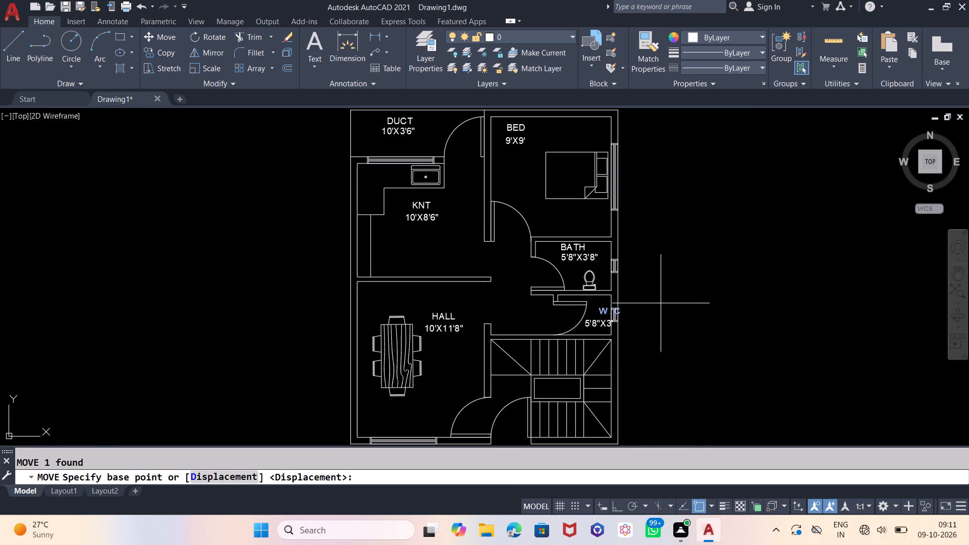
left_click(662, 299)
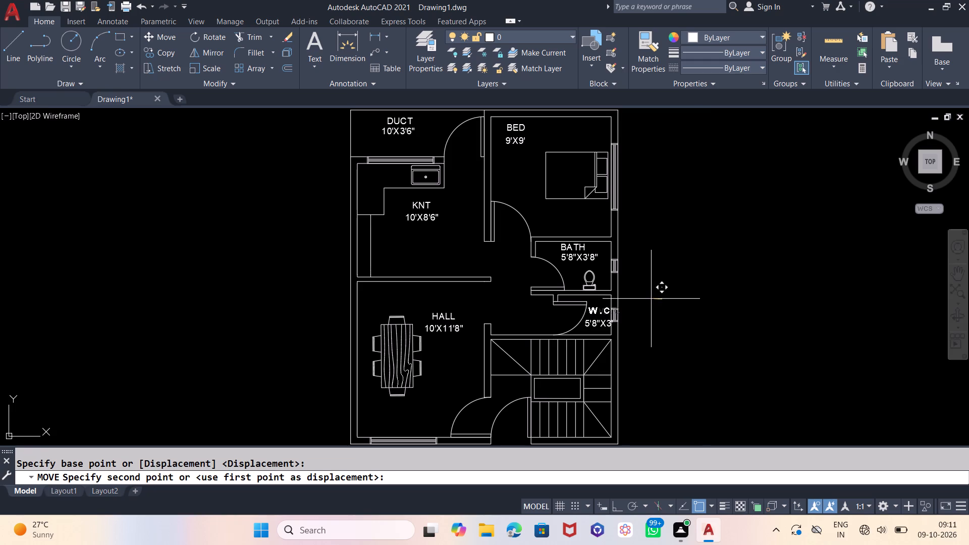
left_click(651, 298)
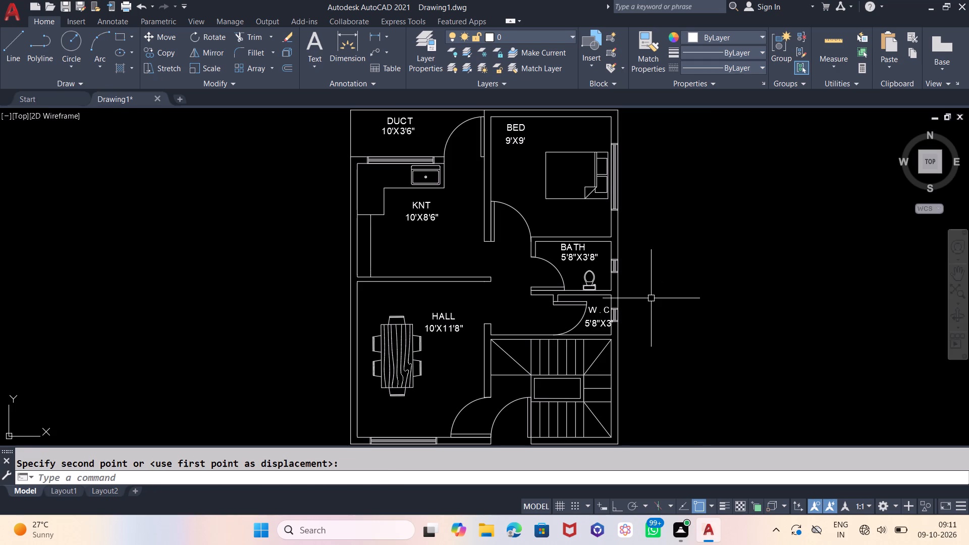
Scale down the 5'8"X3' size text beneath W . C so it fits inside the room walls.
left_click(599, 324)
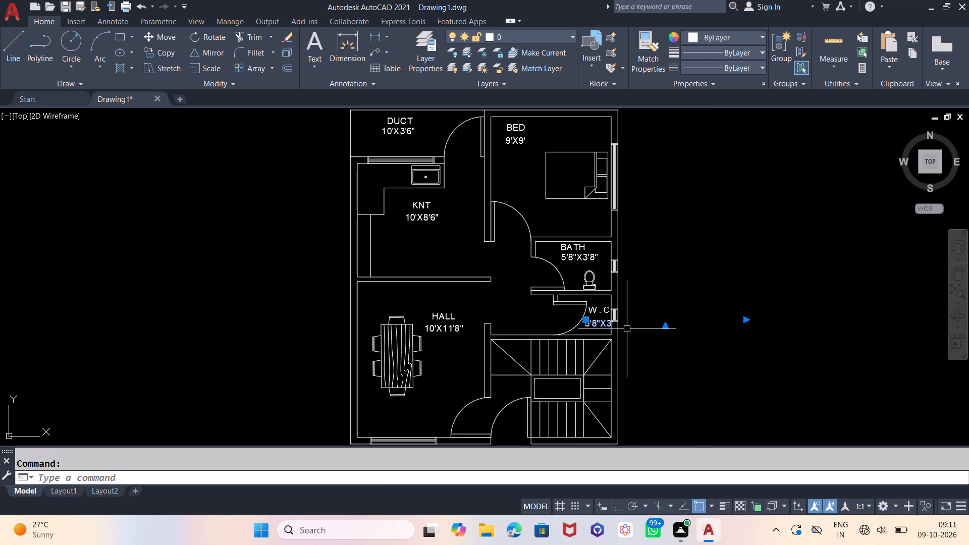
key("s")
key("c")
key("Return")
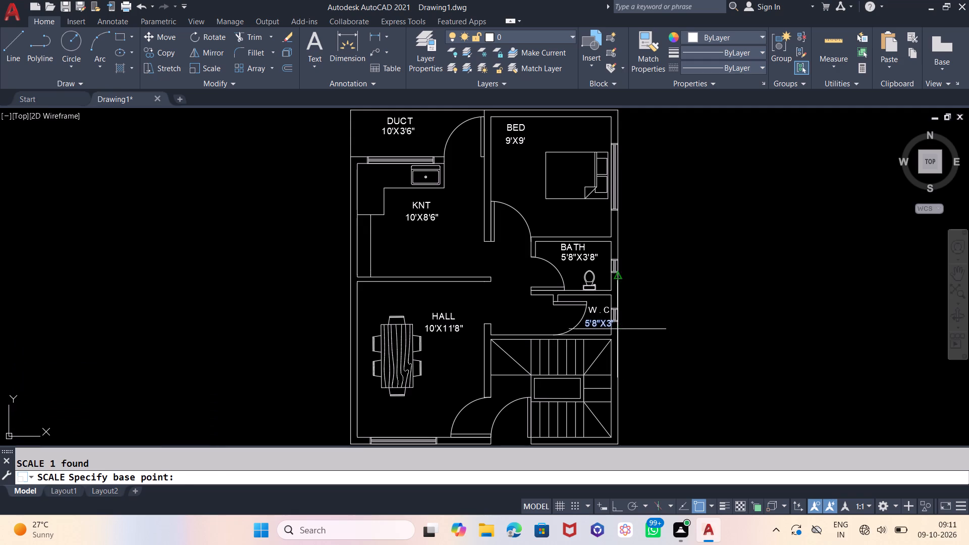
left_click(592, 318)
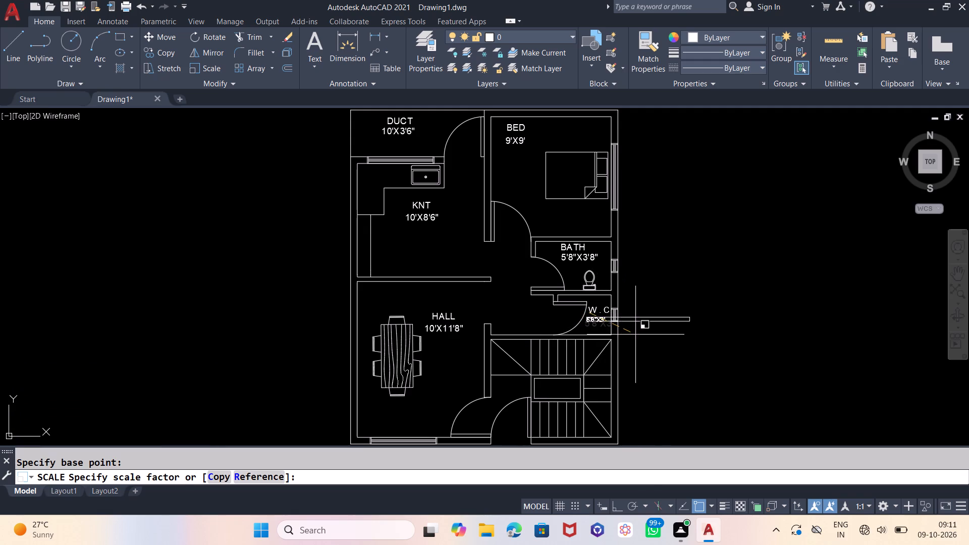
left_click(651, 301)
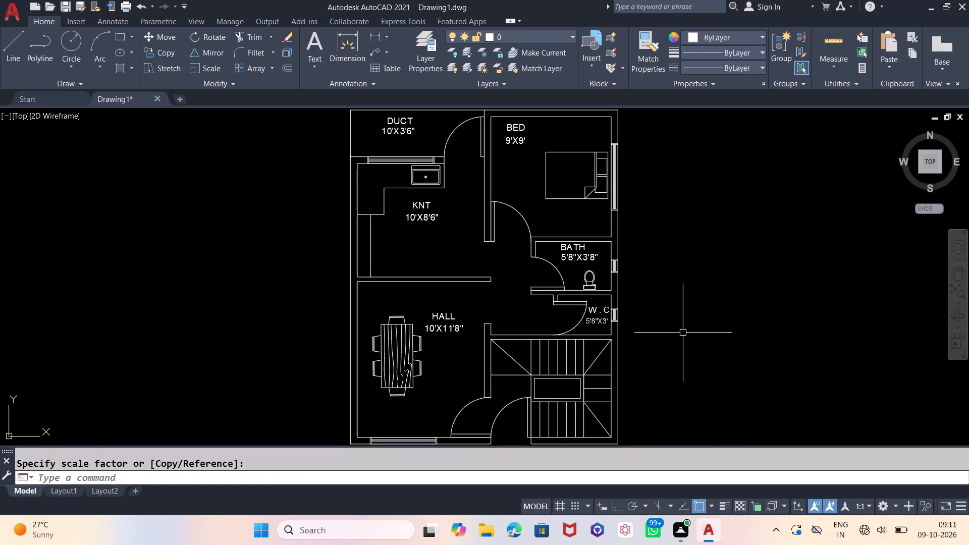
Move the 5'8"X3'8" size text slightly left to centre it beneath the BATH label.
left_click(567, 260)
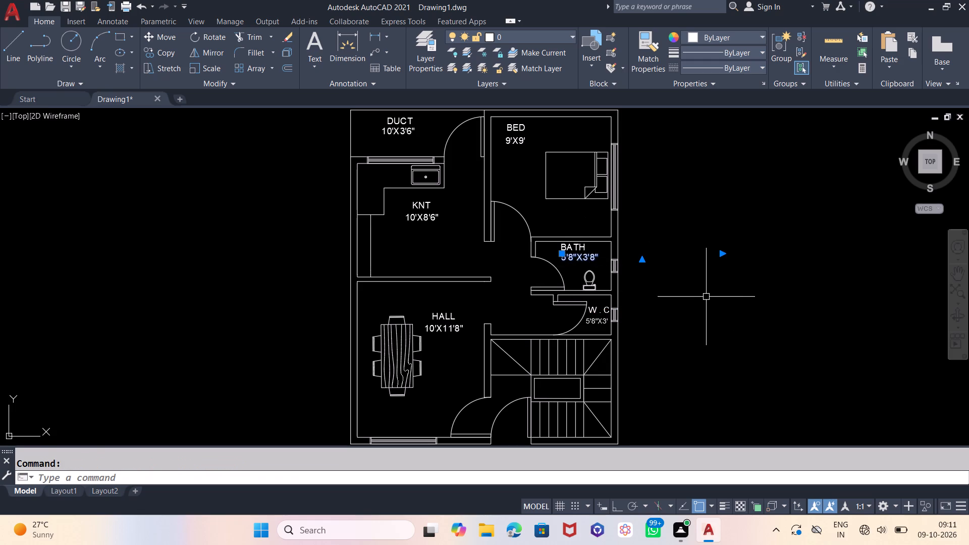
key("m")
key("Return")
left_click(726, 293)
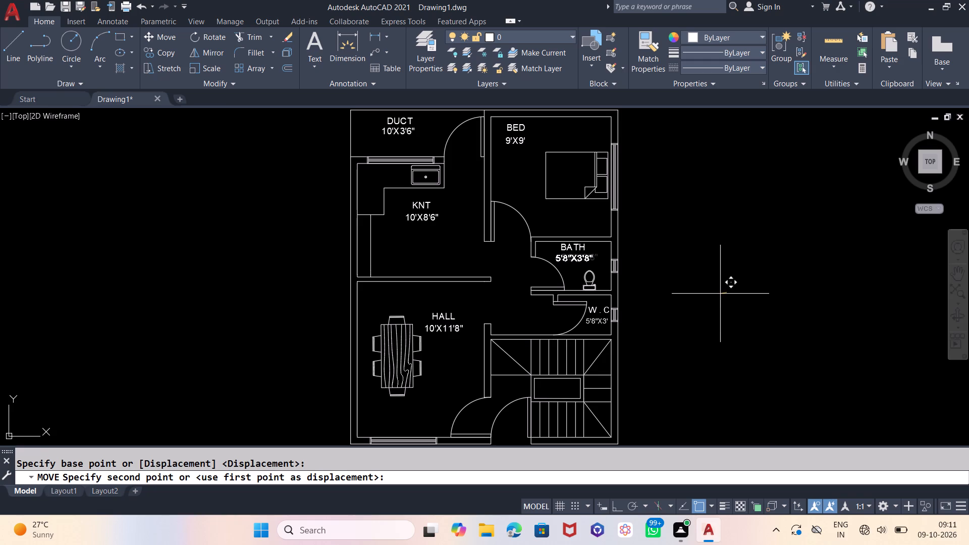
left_click(720, 294)
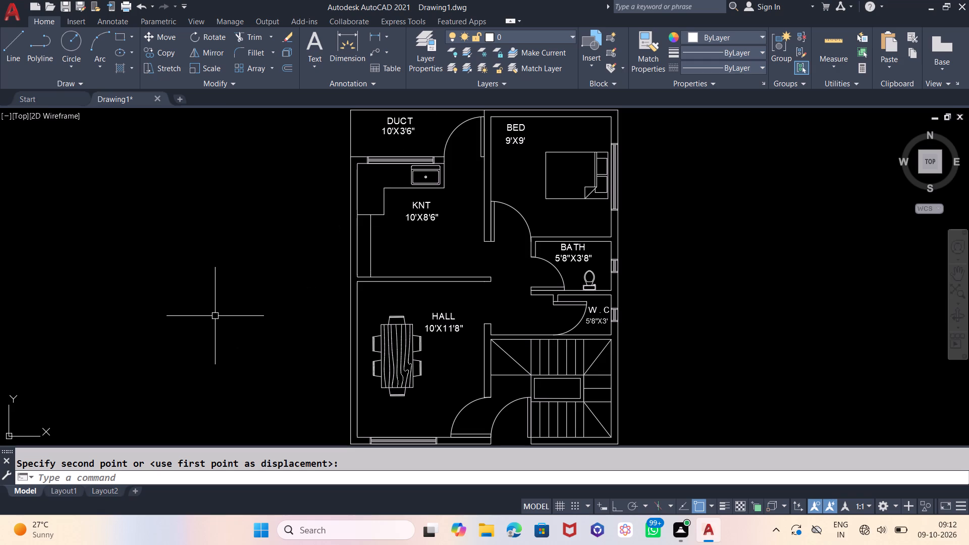
Start a solid hatch in grey 147,149,152 and fill the left outer wall, the kitchen-hall partition and the front wall beside the hall door.
type("HATCH")
key("Return")
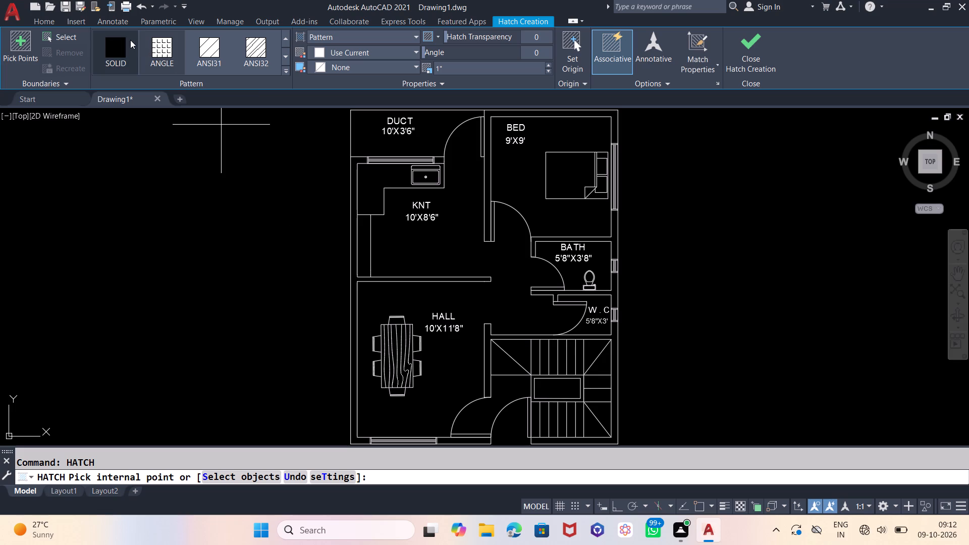
left_click(130, 40)
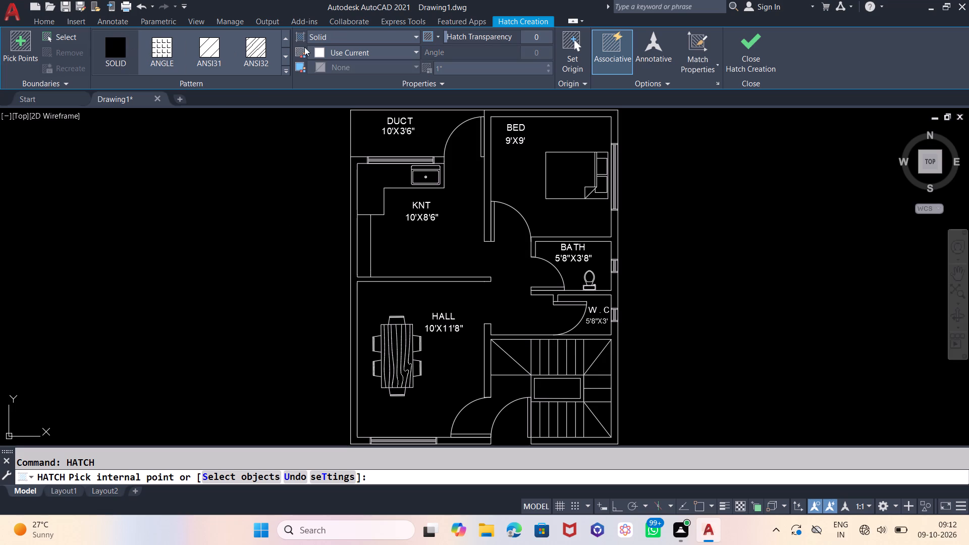
left_click(420, 32)
left_click(417, 32)
left_click(417, 32)
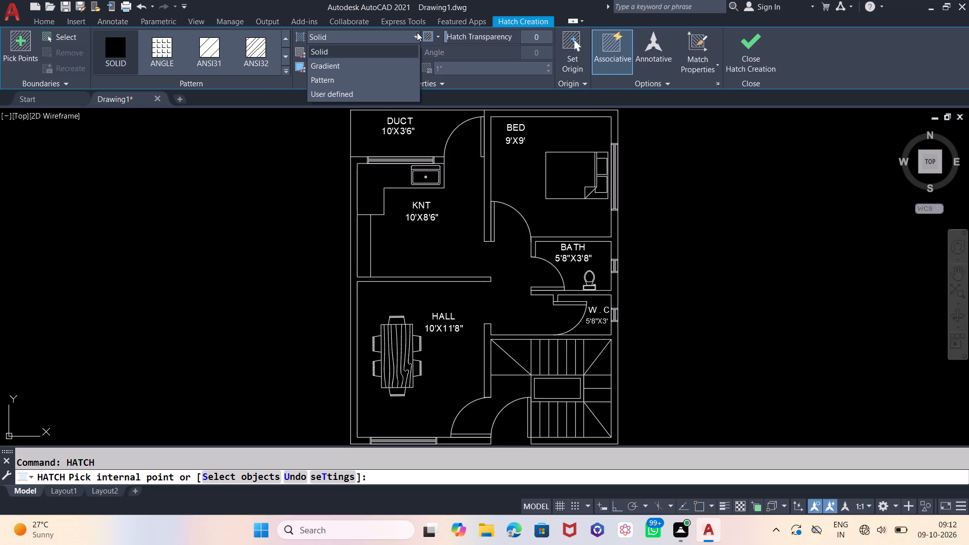
left_click(412, 48)
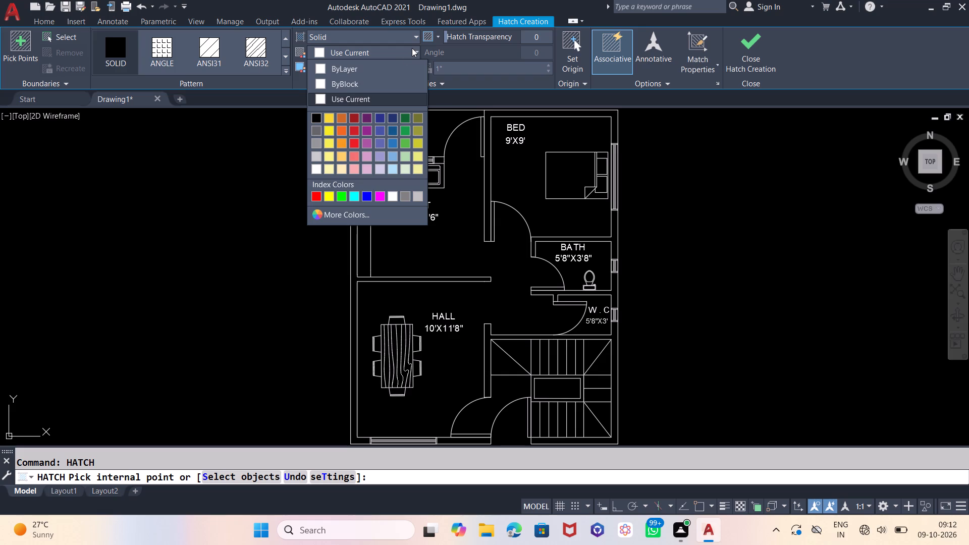
left_click(317, 142)
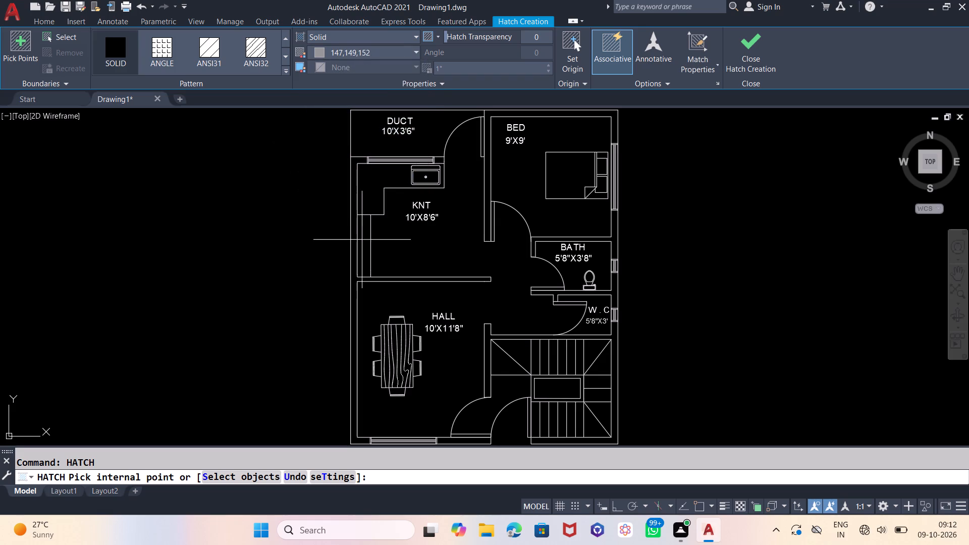
left_click(353, 242)
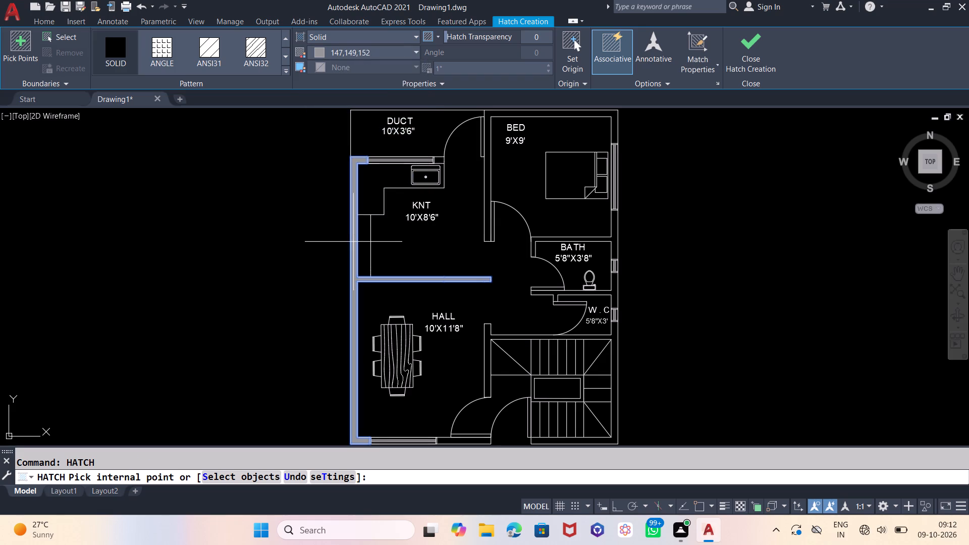
left_click(457, 444)
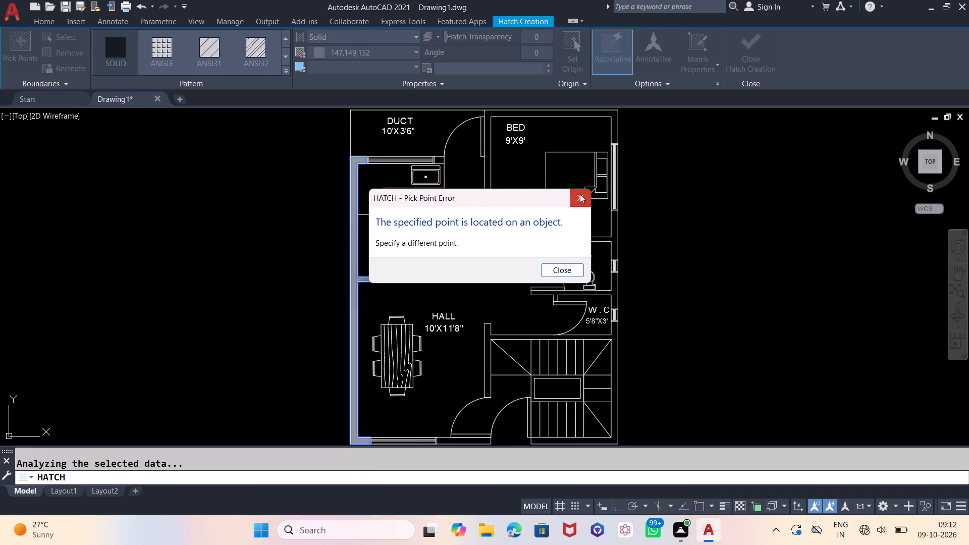
left_click(580, 194)
left_click(470, 440)
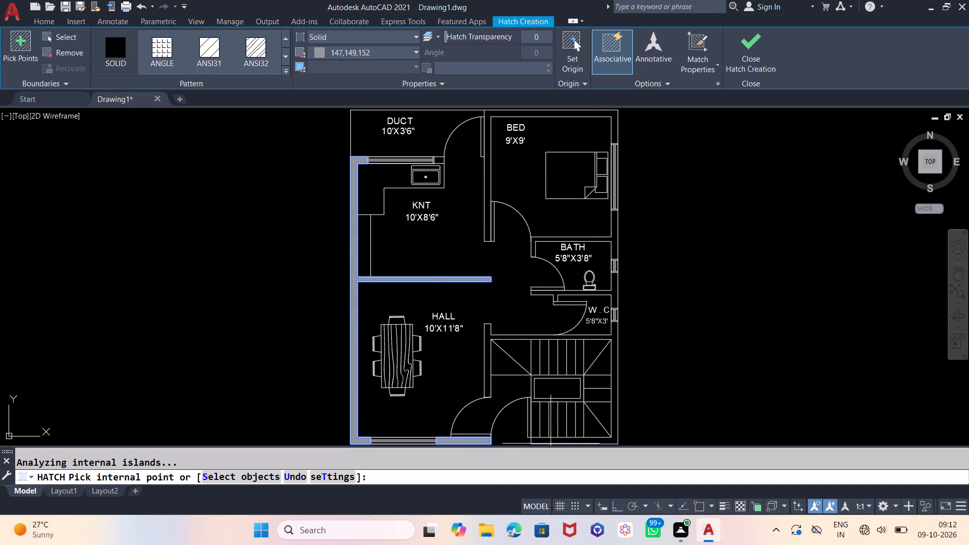
Fill the staircase, W.C, bath and bedroom walls and the short kitchen wall beside the duct window with the same solid grey hatch.
left_click(564, 441)
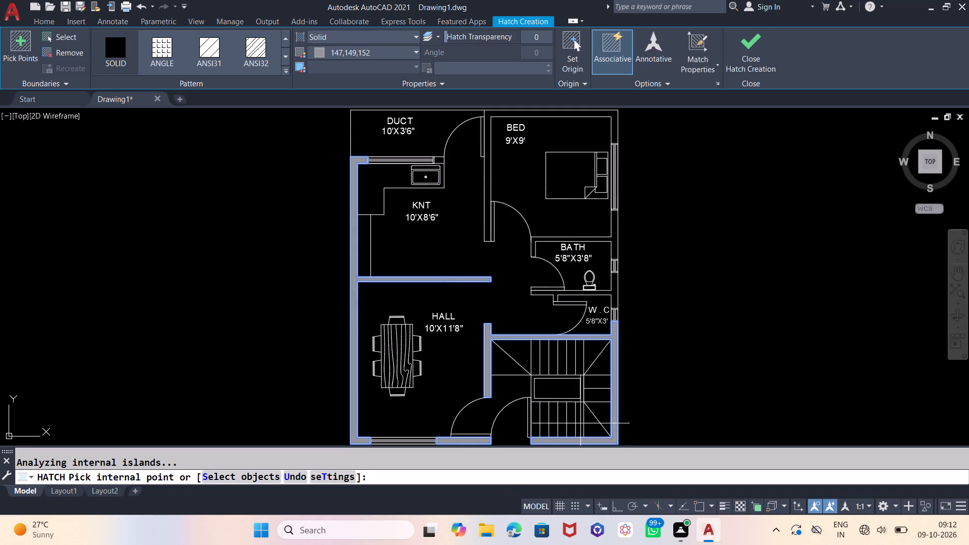
left_click(614, 291)
left_click(615, 249)
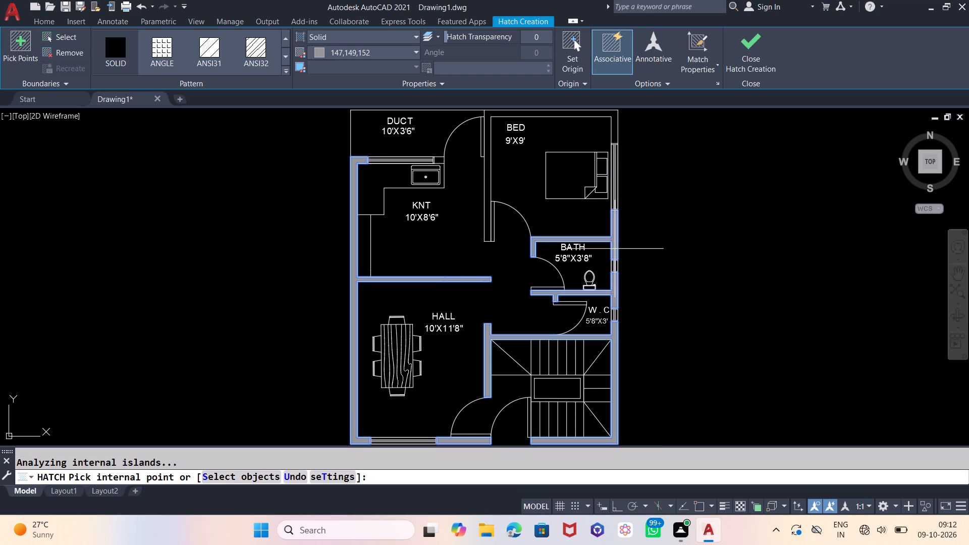
left_click(615, 124)
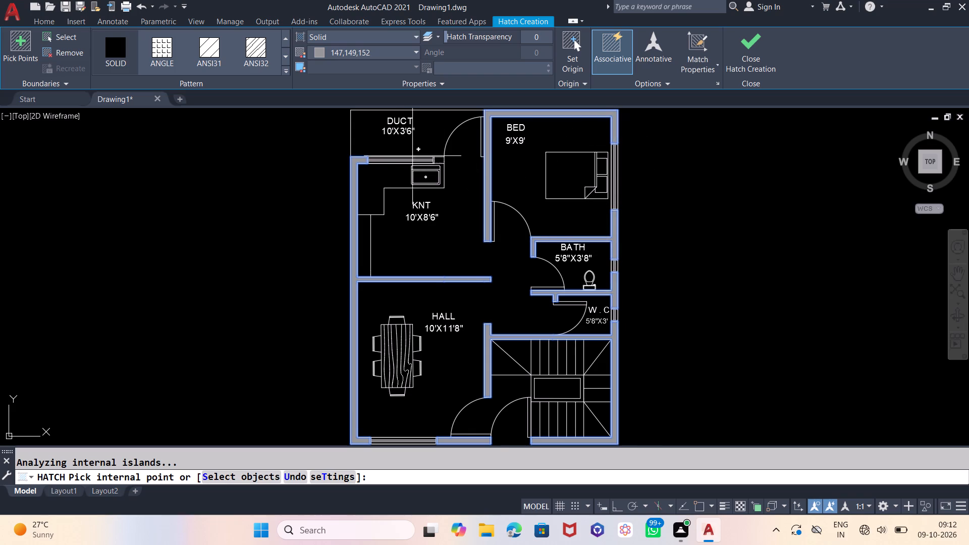
left_click(439, 158)
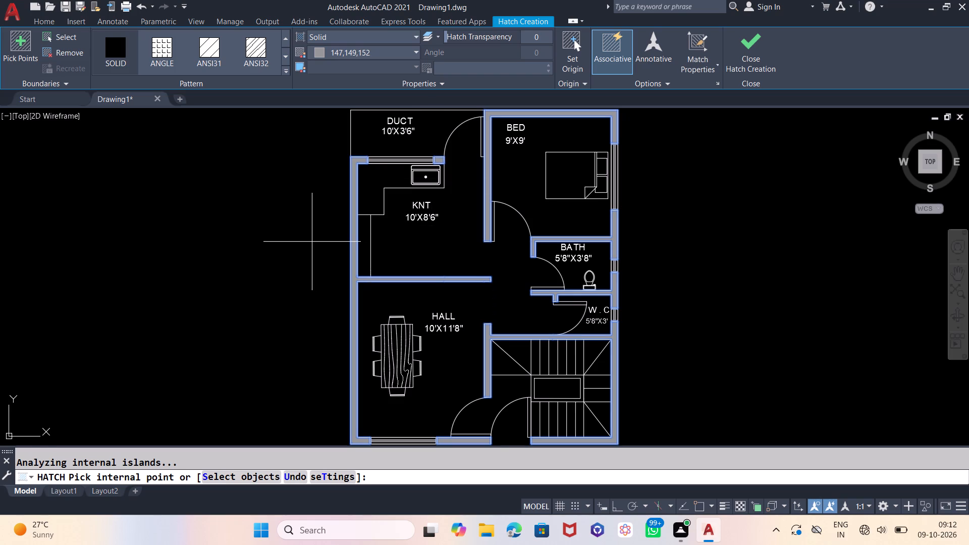
scroll(312, 242, "down", 1)
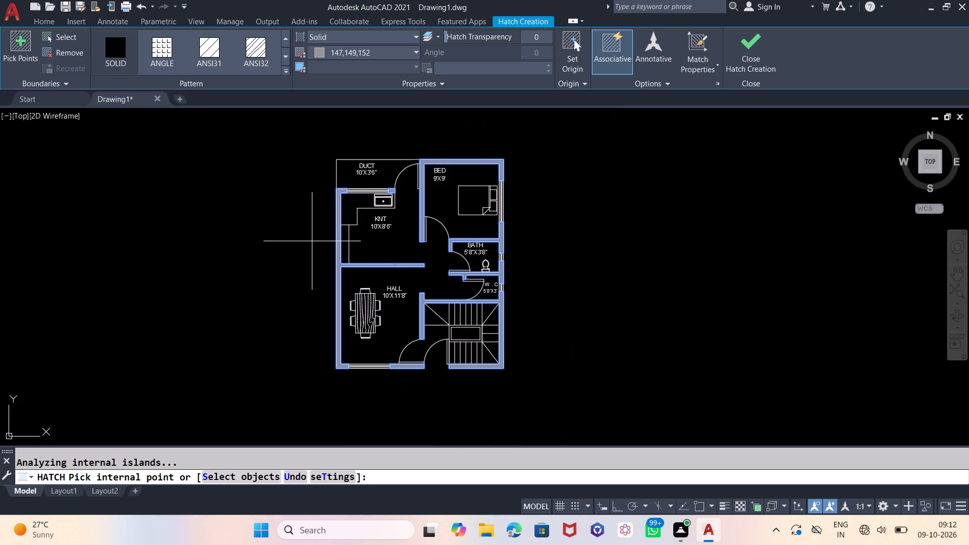
key("Return")
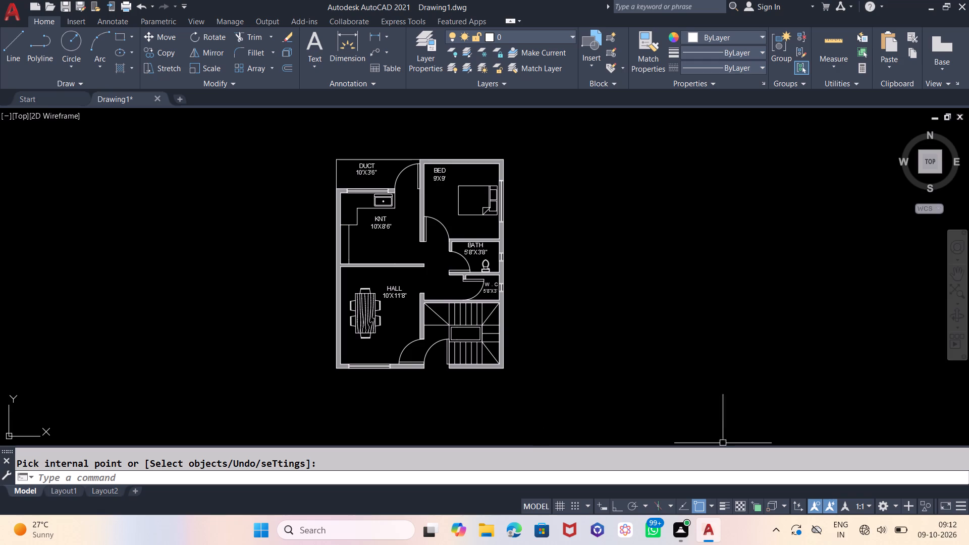
Change the colour of the wall hatch to index colour 8.
scroll(687, 275, "up", 1)
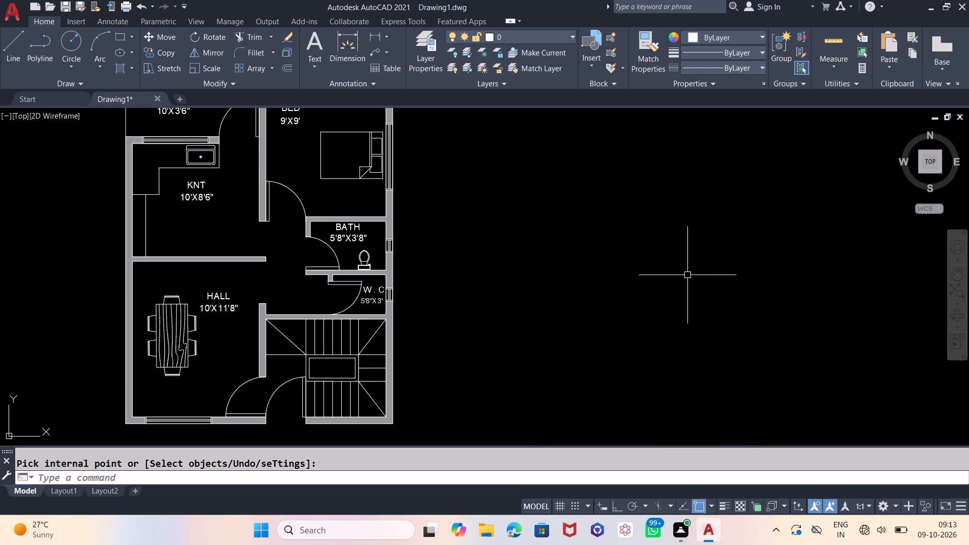
scroll(755, 274, "down", 1)
scroll(584, 266, "up", 1)
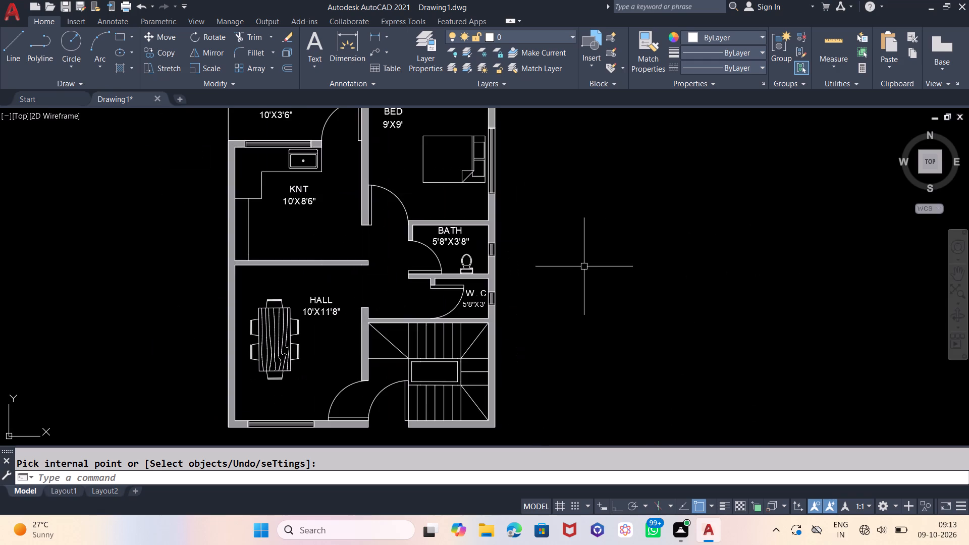
scroll(664, 275, "down", 1)
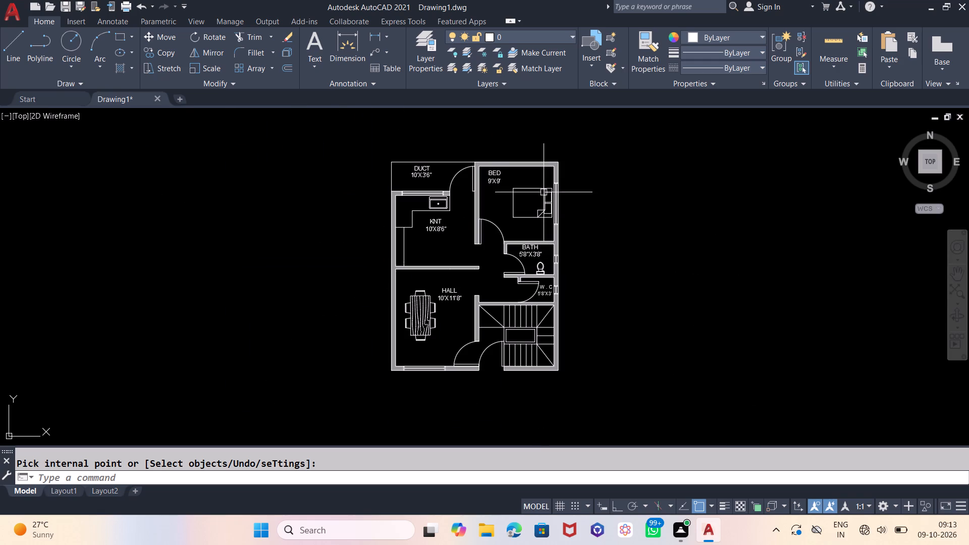
scroll(554, 166, "up", 3)
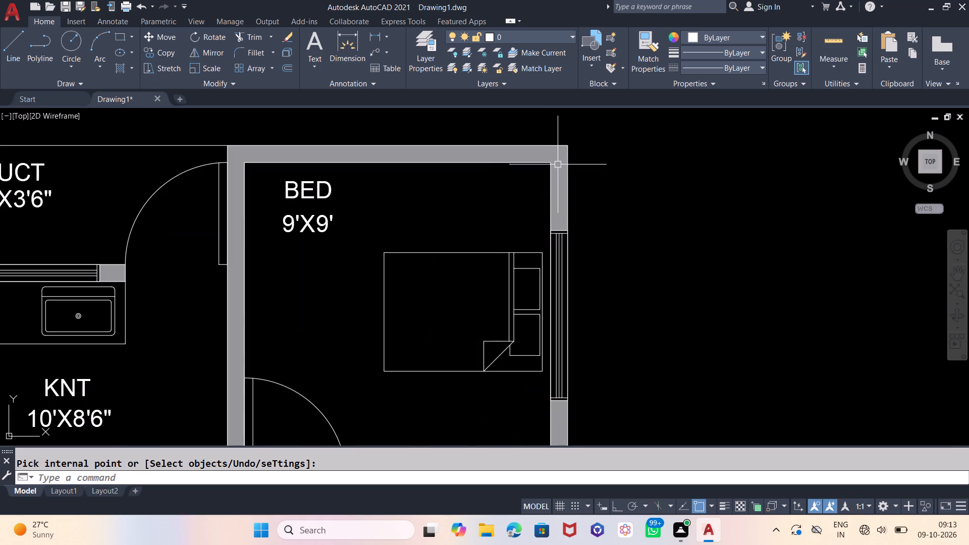
left_click(558, 164)
scroll(577, 158, "down", 2)
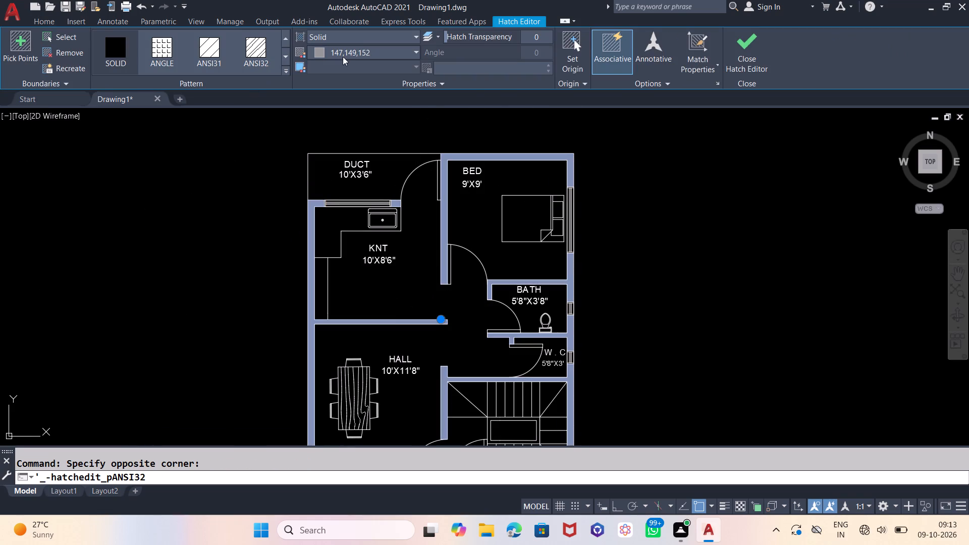
left_click(412, 50)
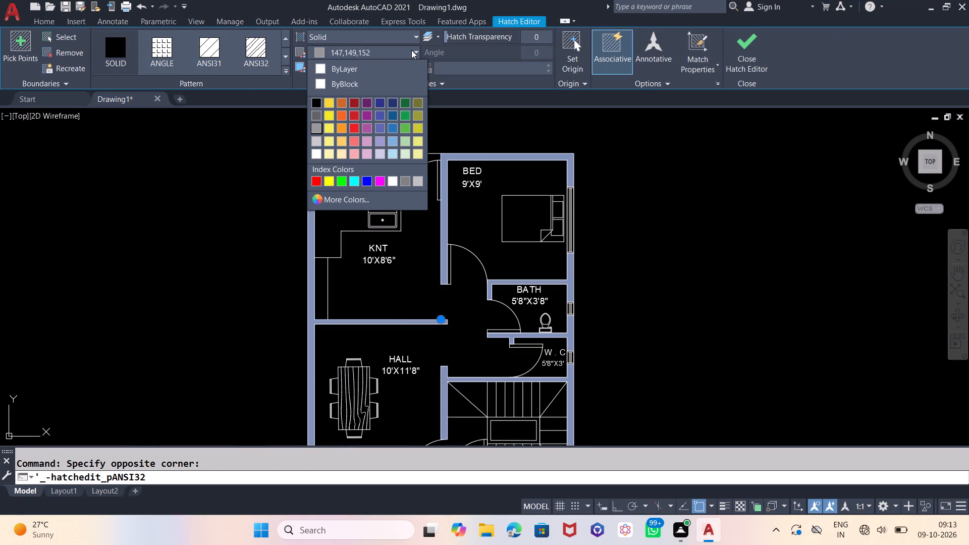
double_click(403, 178)
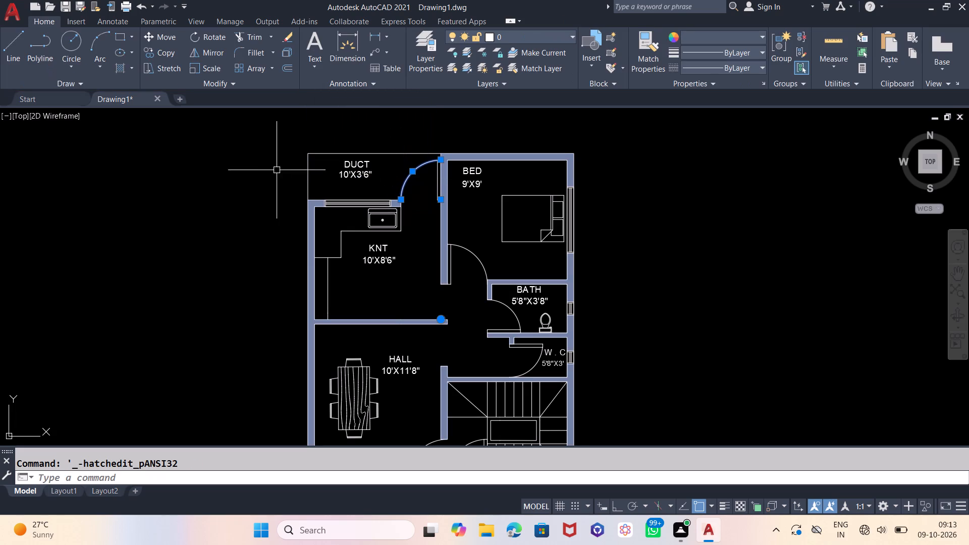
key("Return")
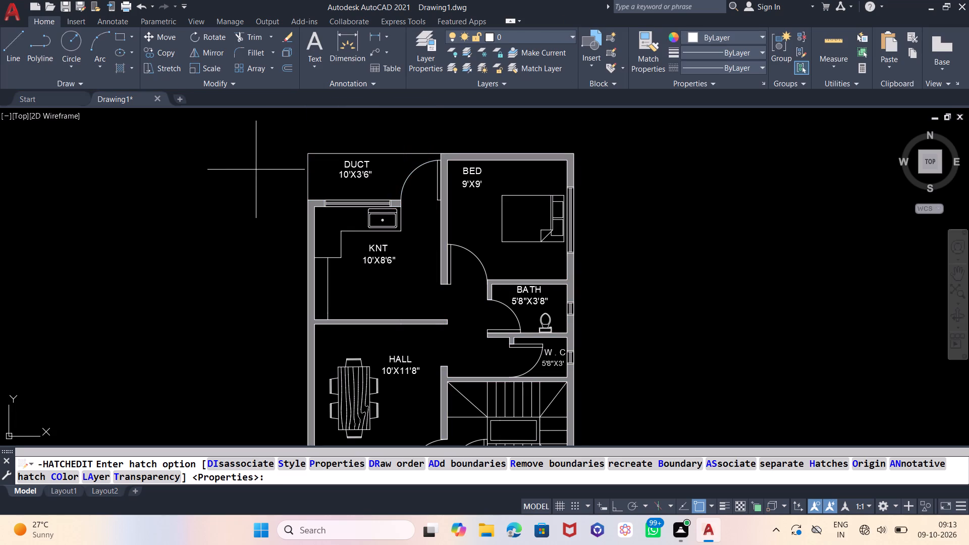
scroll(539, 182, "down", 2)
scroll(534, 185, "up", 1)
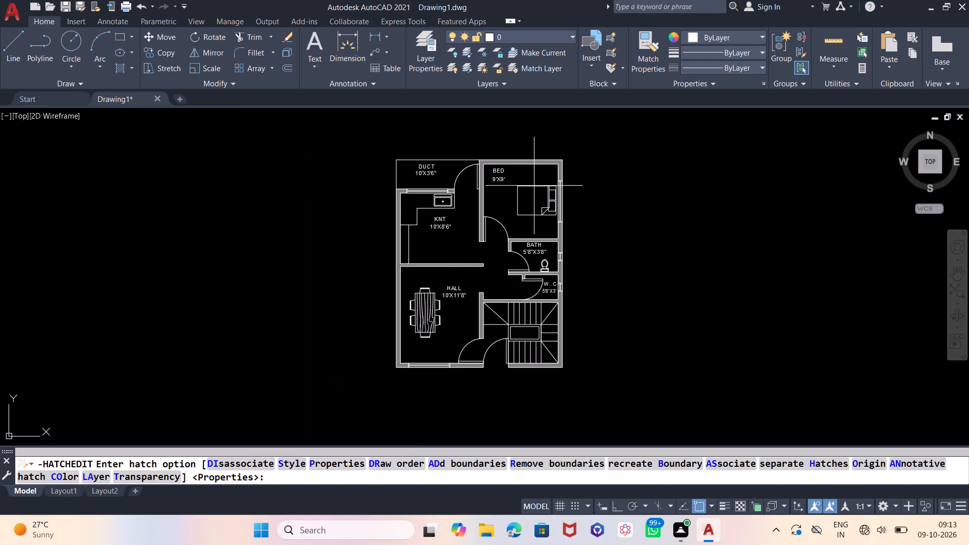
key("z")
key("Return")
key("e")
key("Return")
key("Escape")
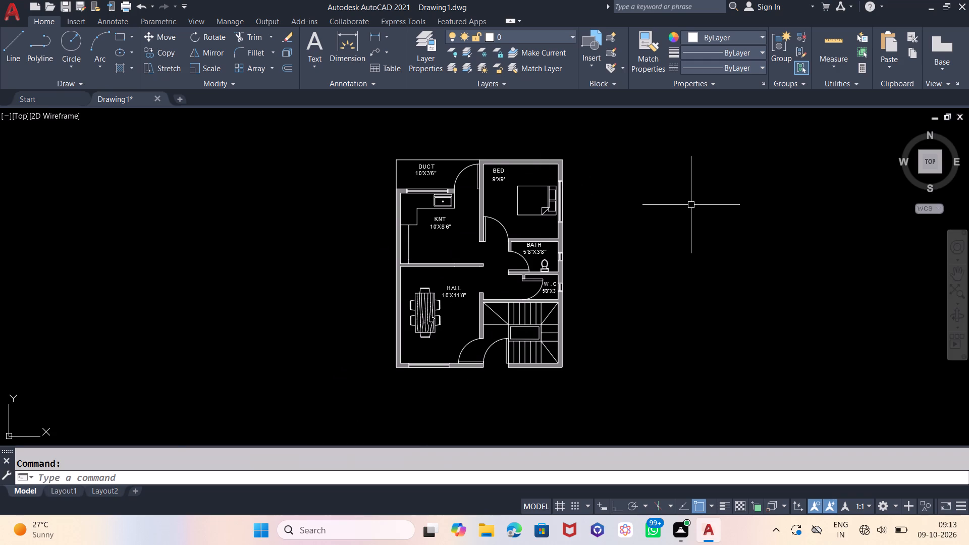
Dimension the plan's overall width between its two upper outer corners, placing the dimension line just above the duct and bedroom.
key("z")
key("Return")
key("e")
key("Return")
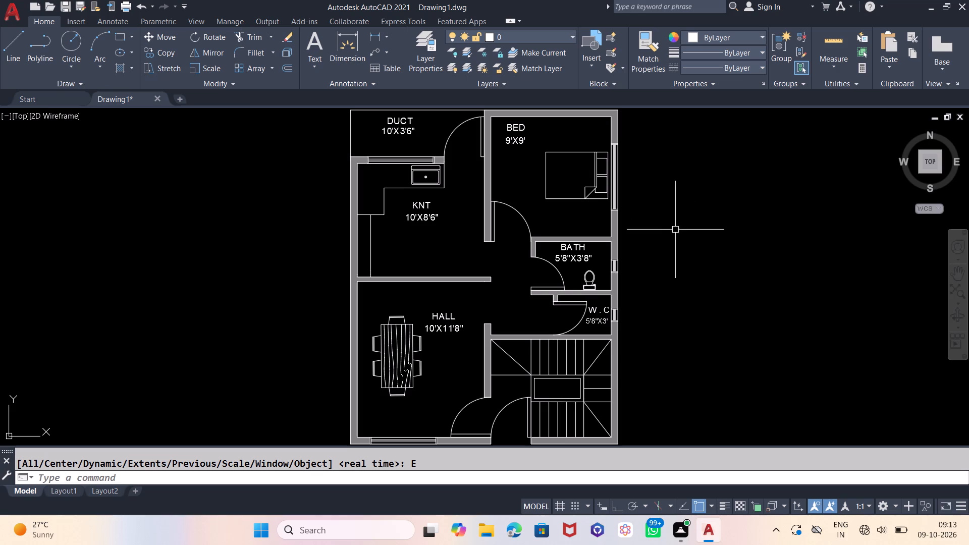
scroll(674, 236, "down", 1)
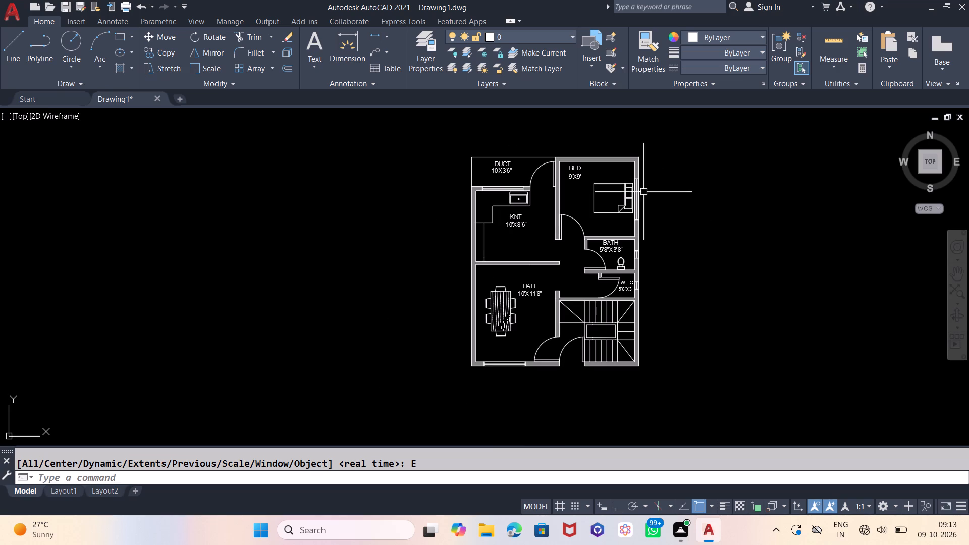
left_click(358, 39)
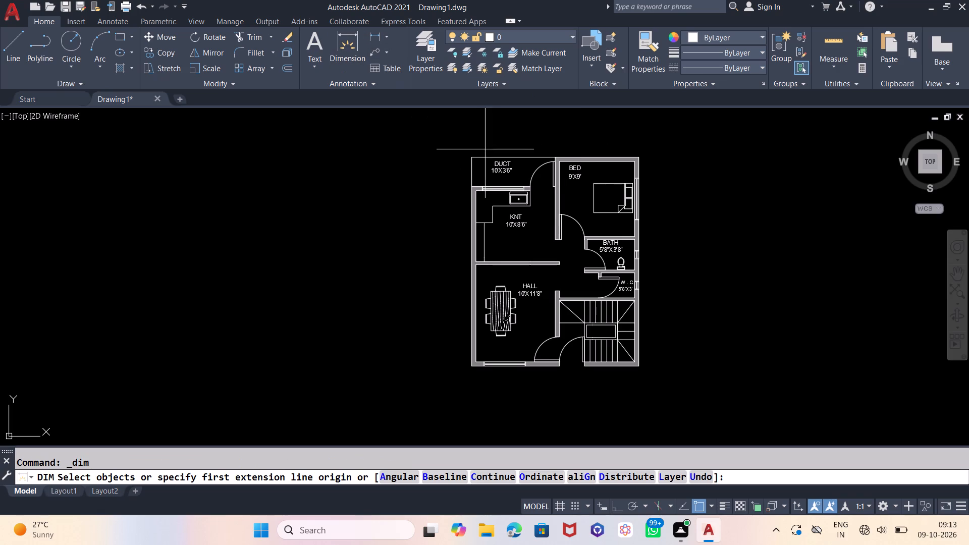
left_click(471, 155)
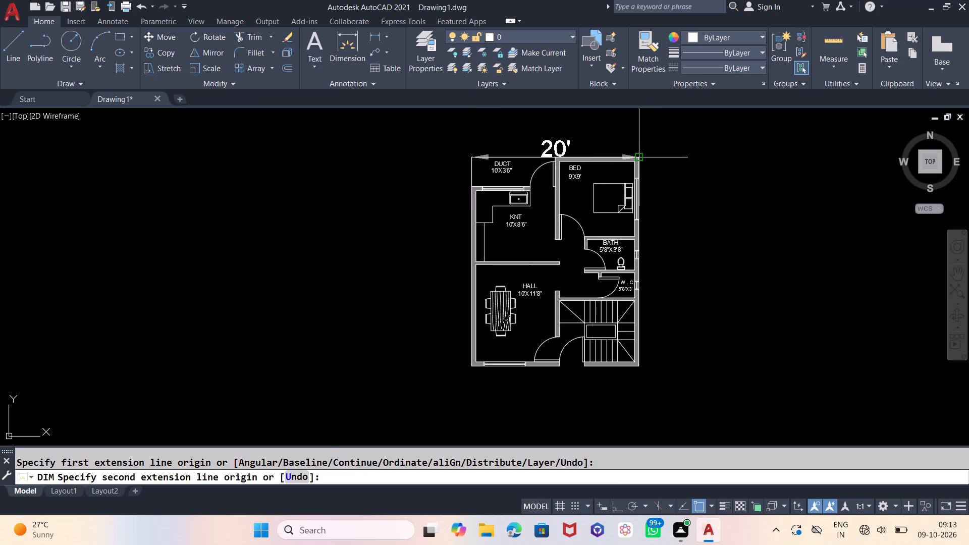
left_click(637, 158)
left_click(630, 147)
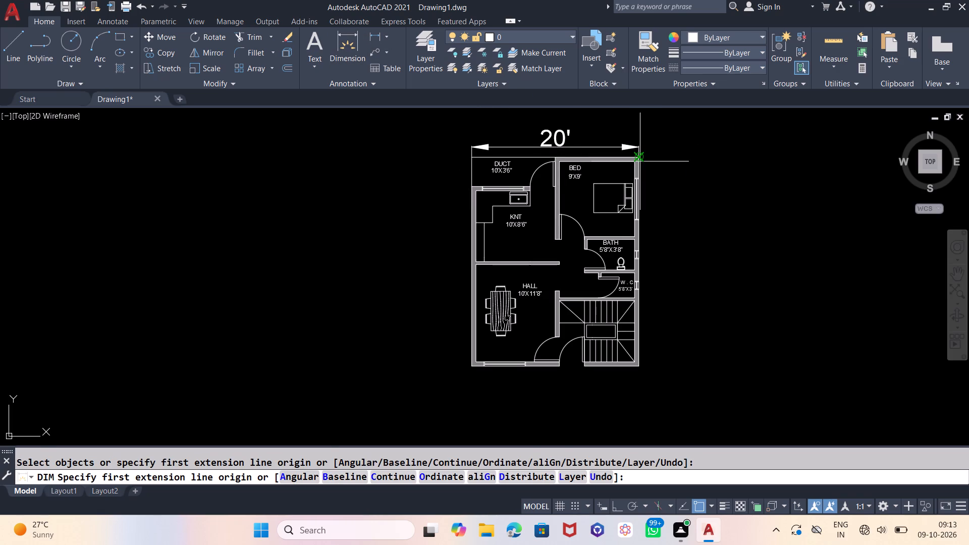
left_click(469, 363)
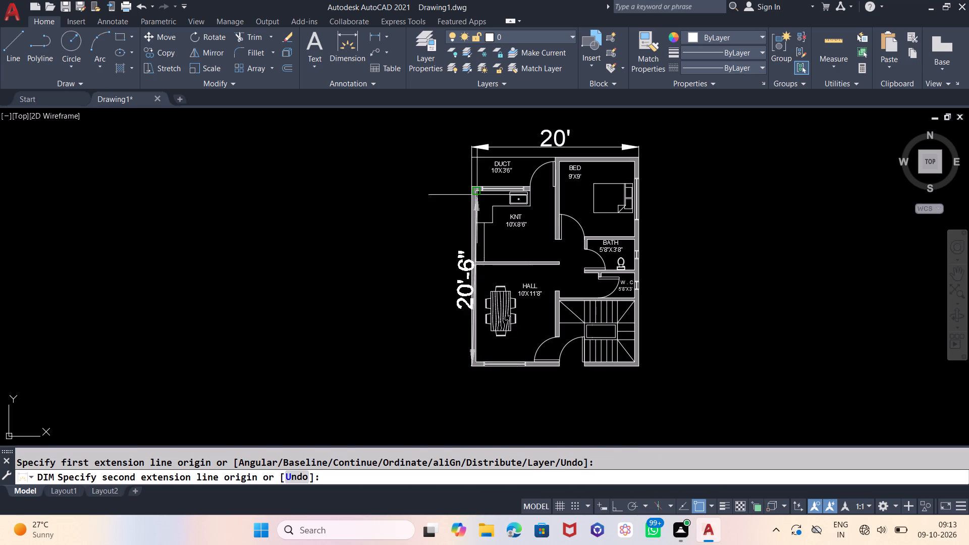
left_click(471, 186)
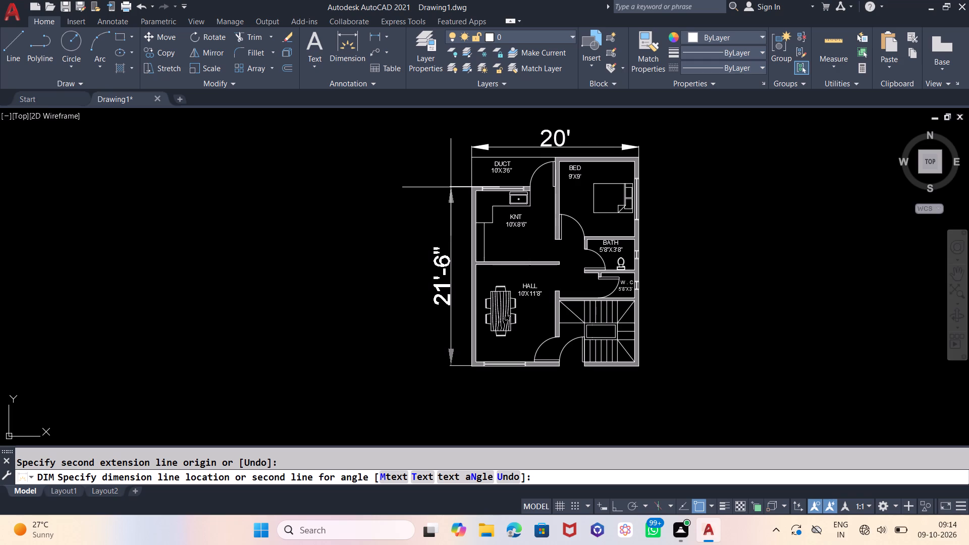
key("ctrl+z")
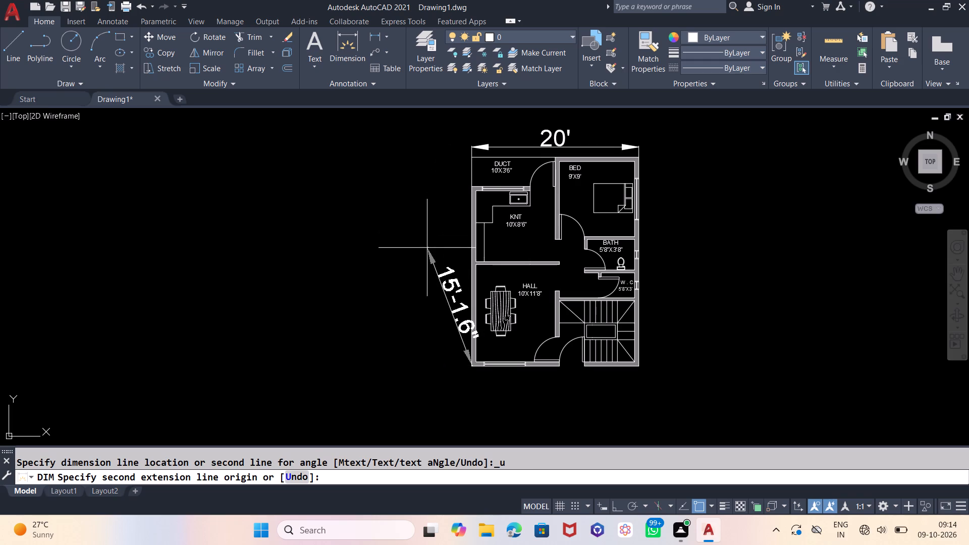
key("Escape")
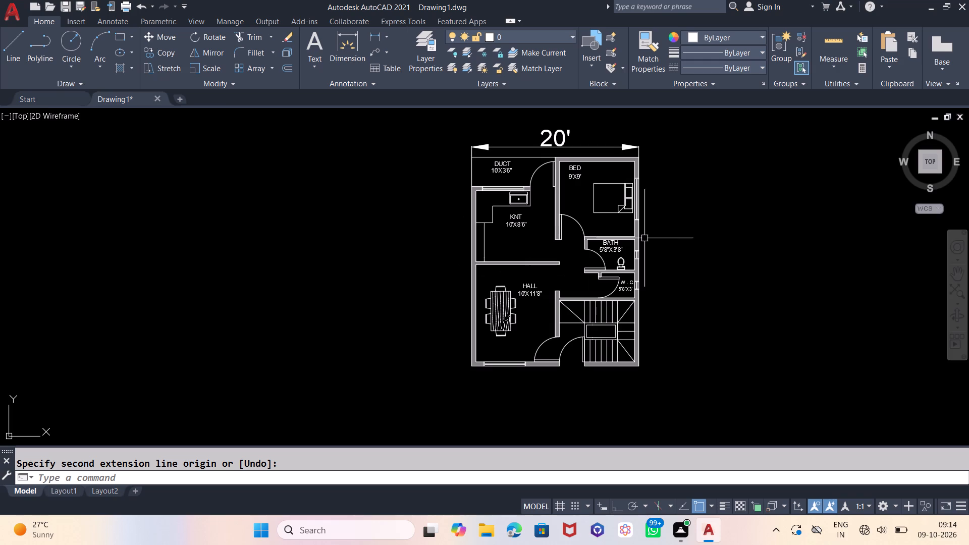
Dimension the plan's overall depth between its two right-hand outer corners, placing the dimension line outside the bedroom and staircase wall.
left_click(350, 44)
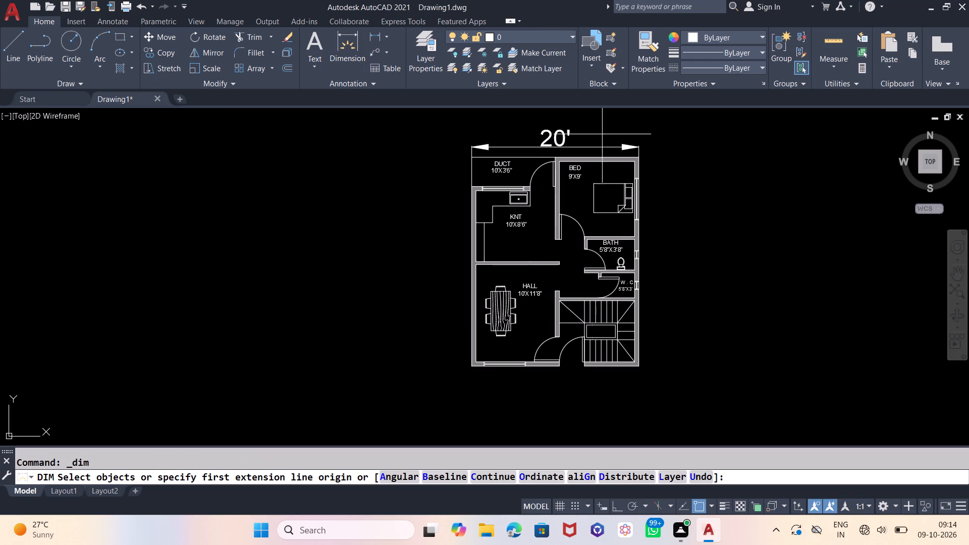
left_click(640, 367)
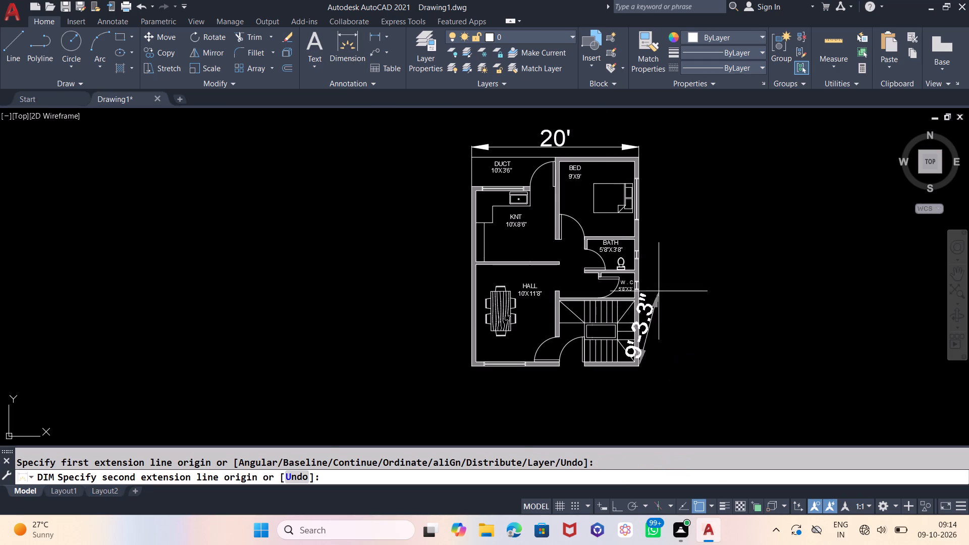
scroll(644, 123, "up", 1)
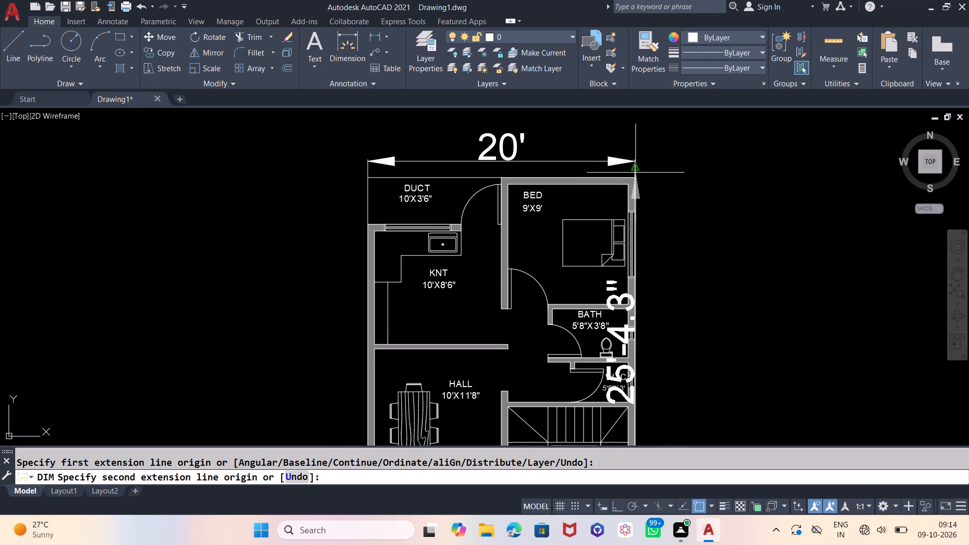
left_click(634, 177)
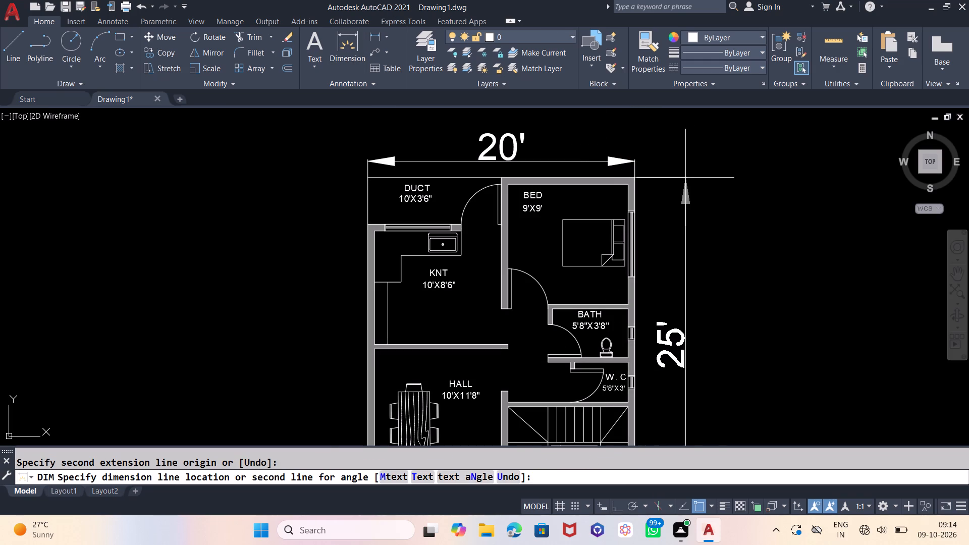
left_click(685, 178)
scroll(655, 146, "down", 2)
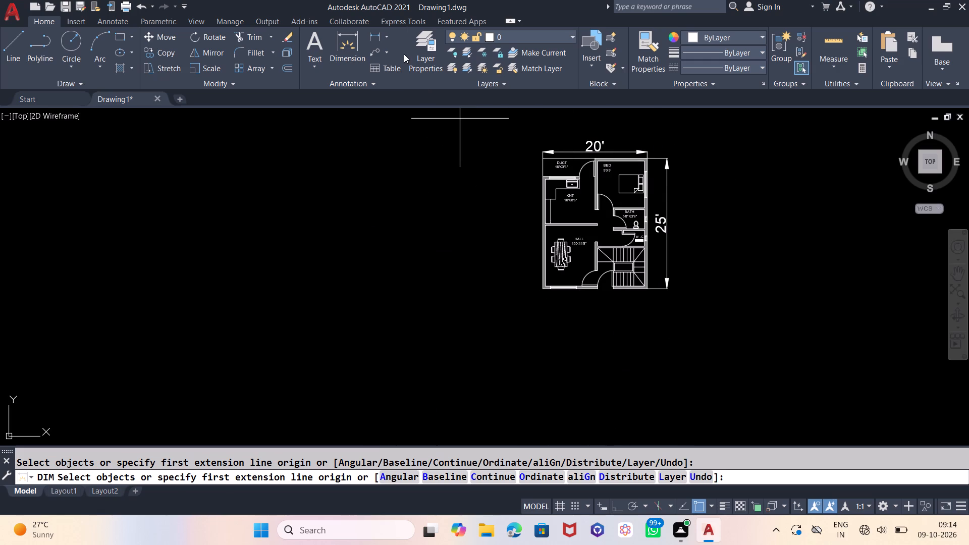
key("Escape")
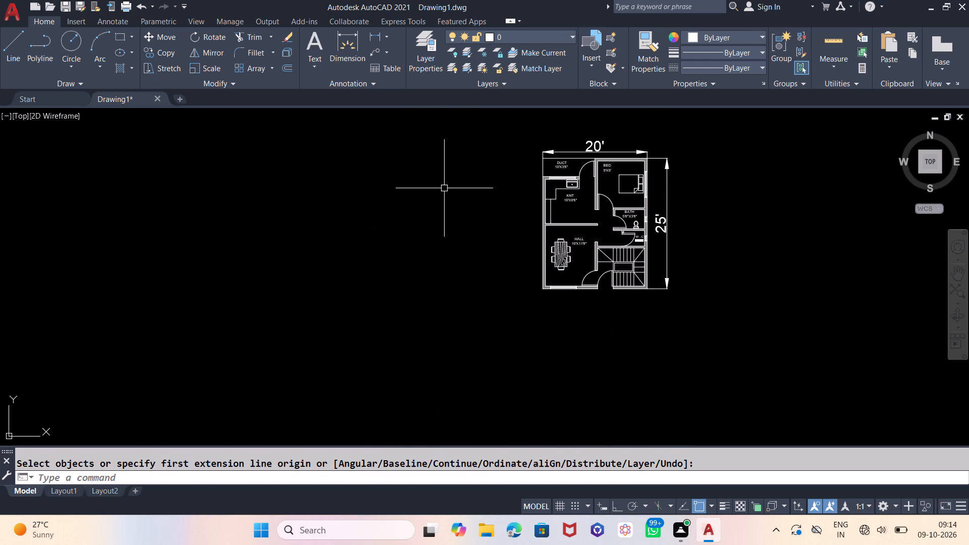
Modify the ISO-25 dimension style to use a text height of 1.5'.
key("d")
key("Return")
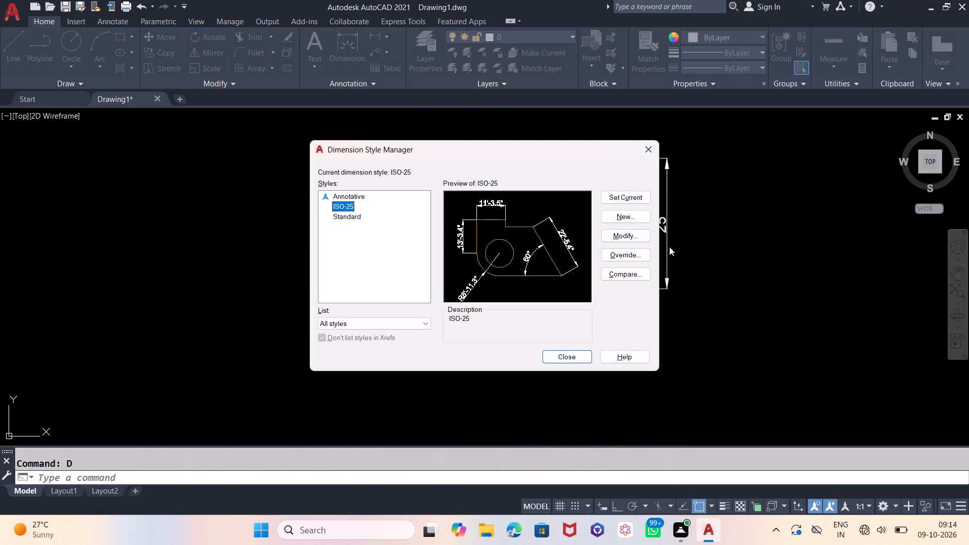
left_click(639, 236)
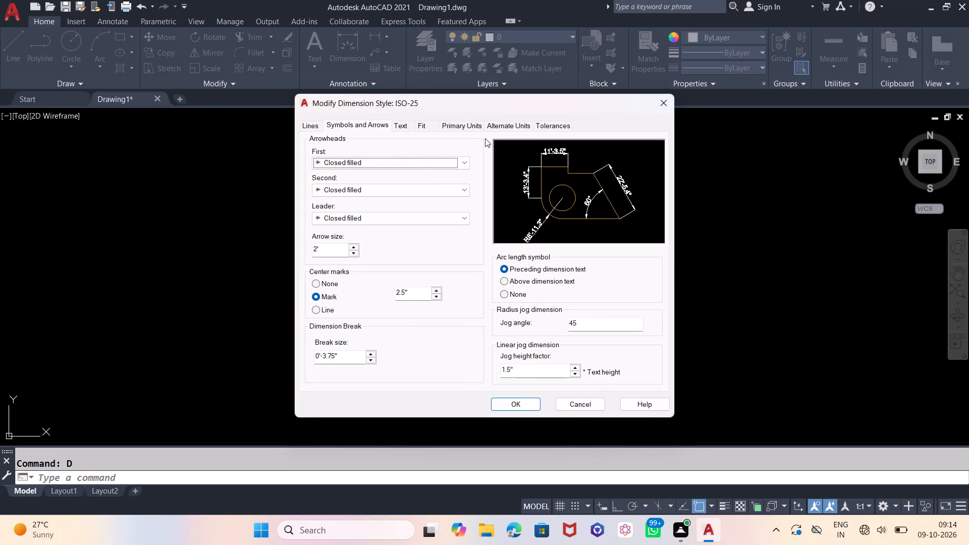
left_click(466, 126)
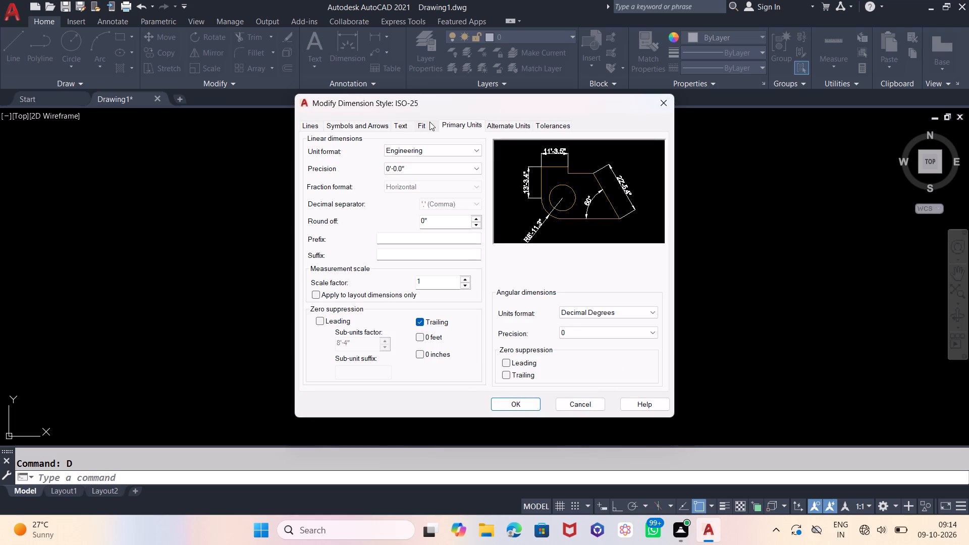
left_click(397, 123)
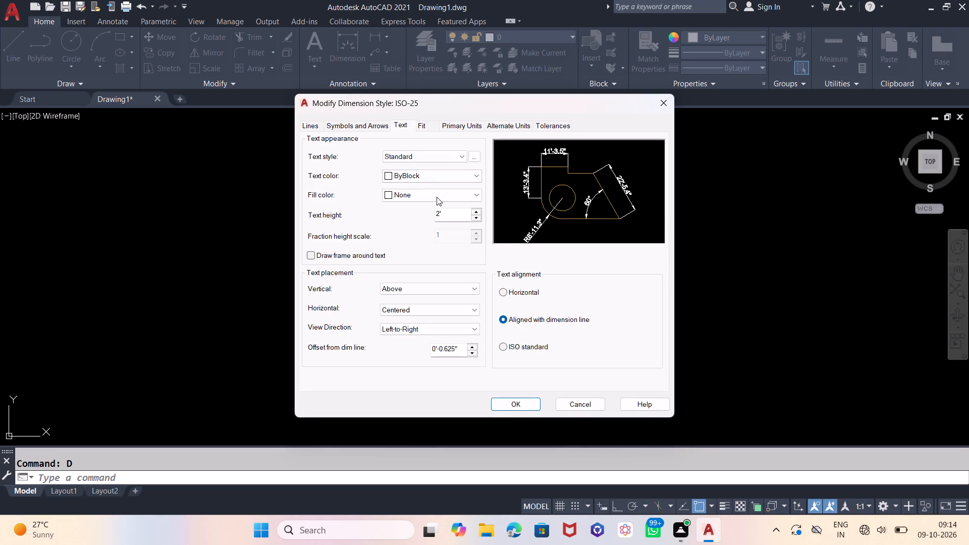
left_click(446, 215)
key("BackSpace")
key("BackSpace")
type("1.5'")
key("Return")
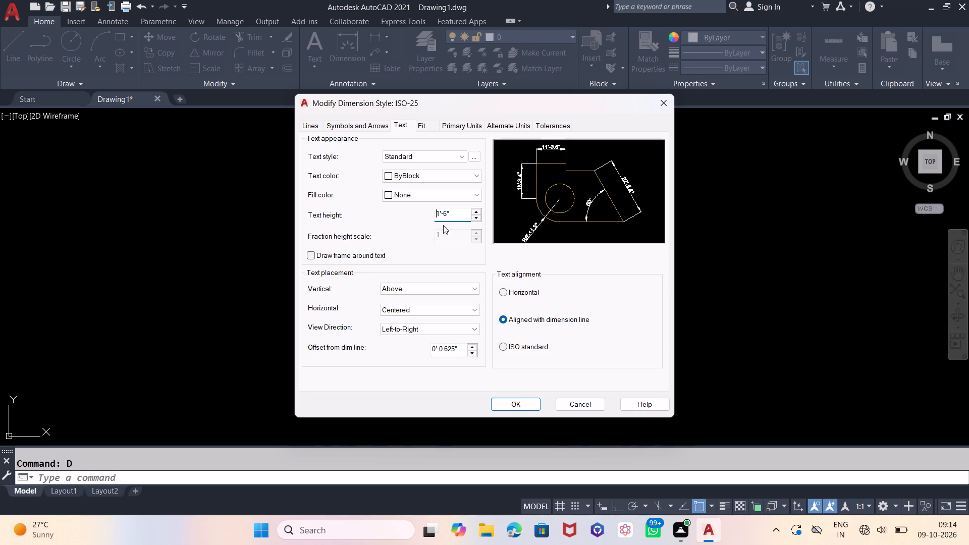
Set the ISO-25 arrow size to 1.5', apply the changes and make the style current.
left_click(361, 123)
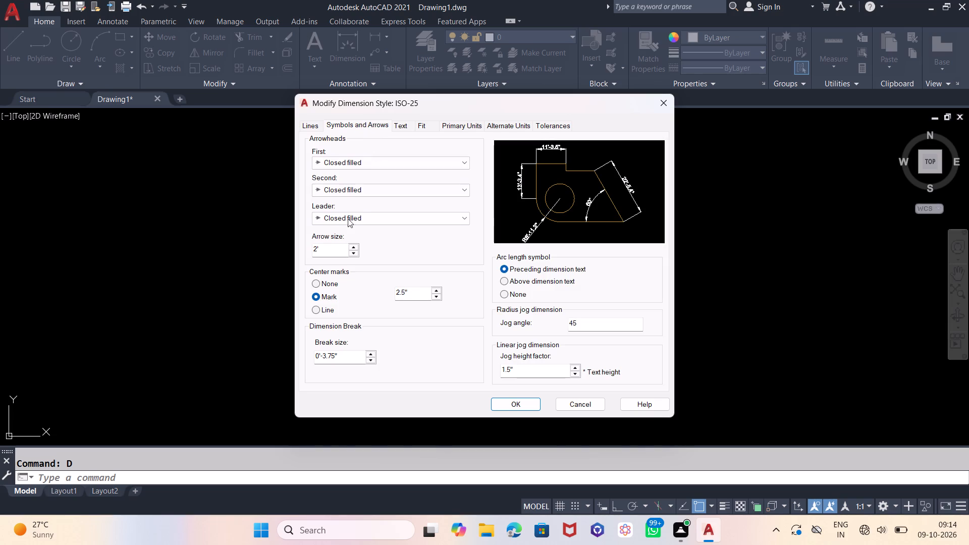
left_click(330, 253)
key("BackSpace")
key("BackSpace")
type("1.5'")
key("Return")
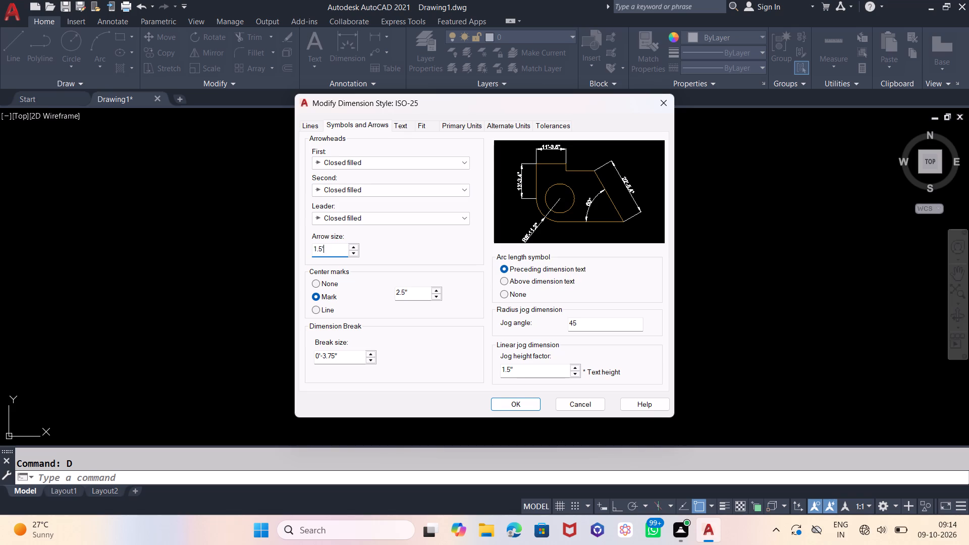
left_click(514, 401)
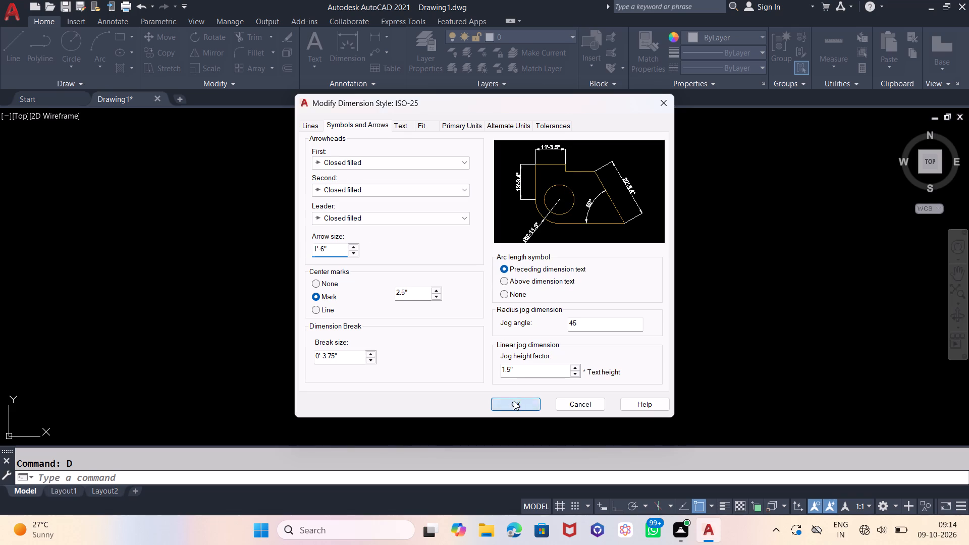
left_click(619, 199)
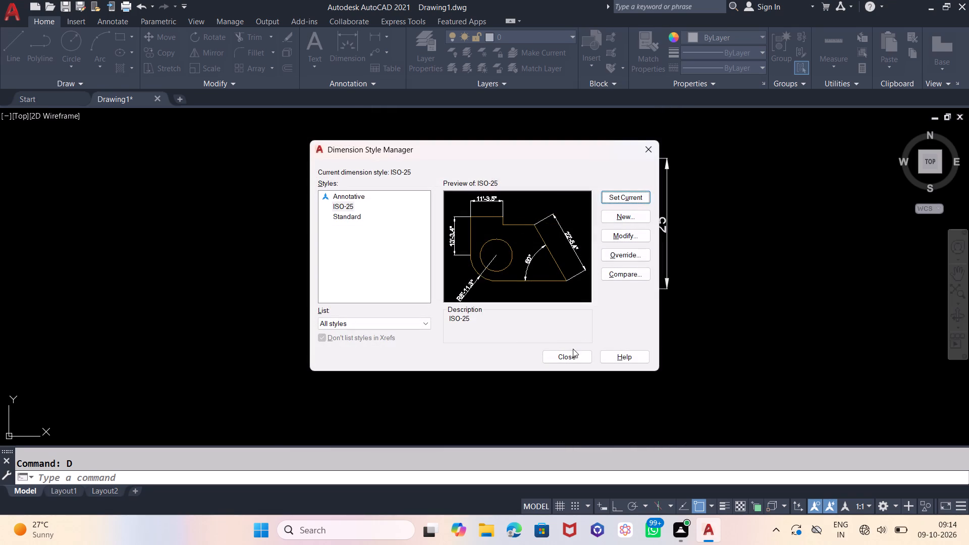
left_click(573, 355)
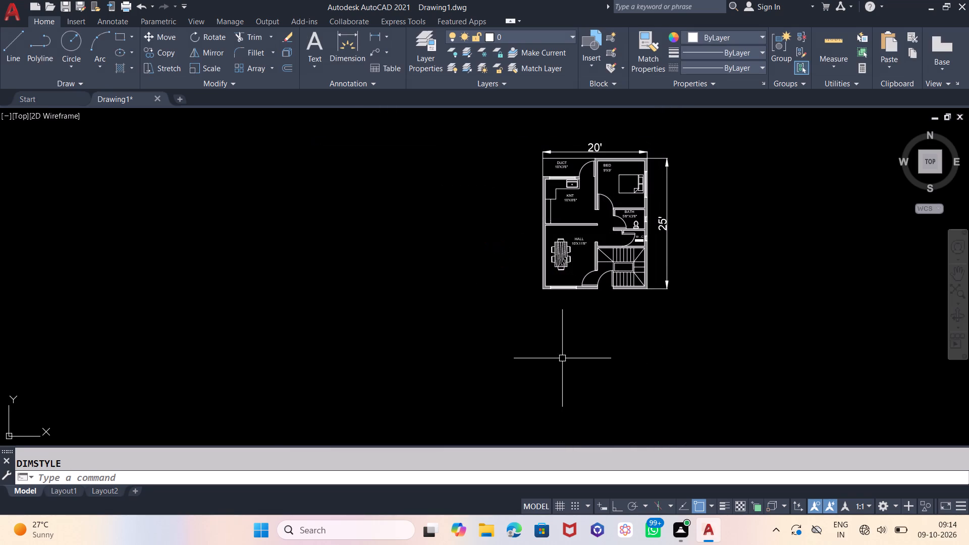
Save the drawing as 1BHK PLAN 2 in the WFHCAD folder on the Desktop.
key("z")
key("Return")
key("e")
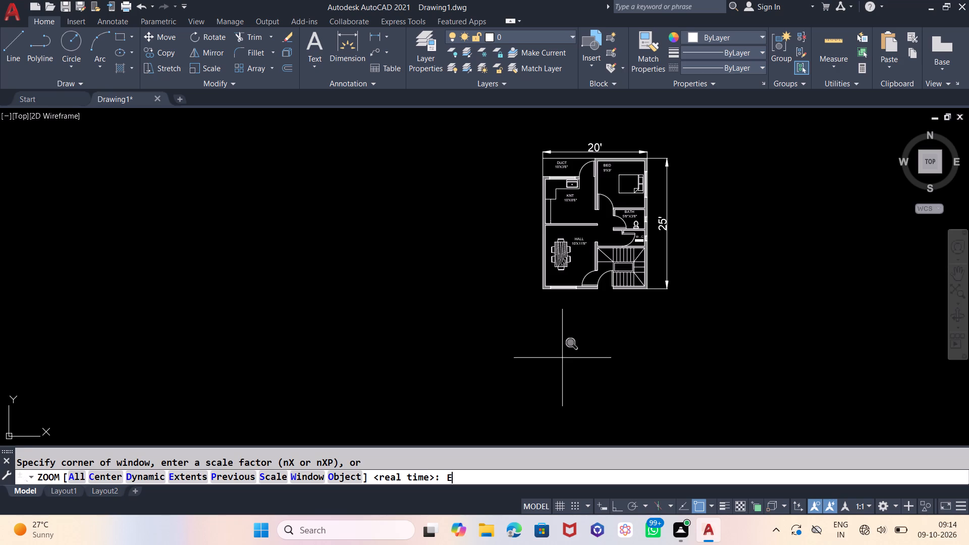
key("Return")
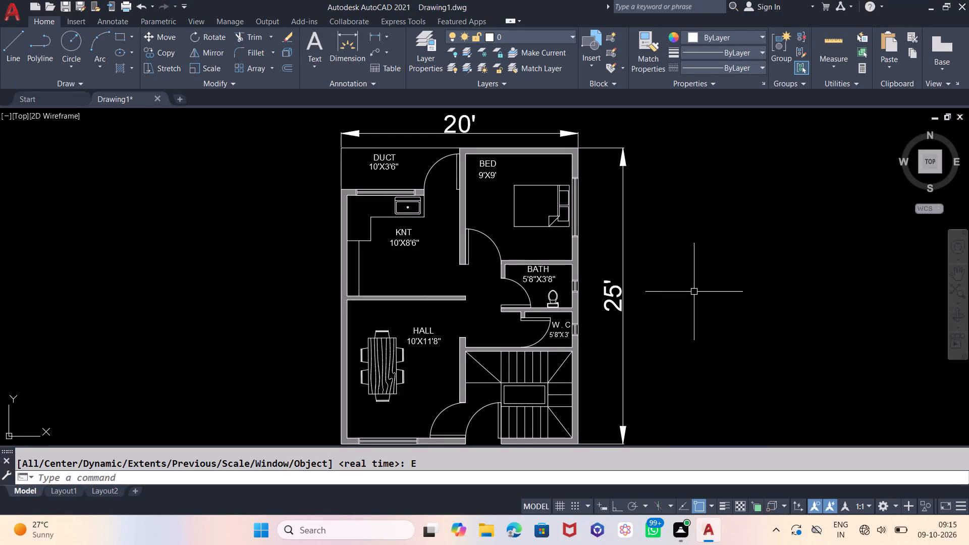
key("ctrl+s")
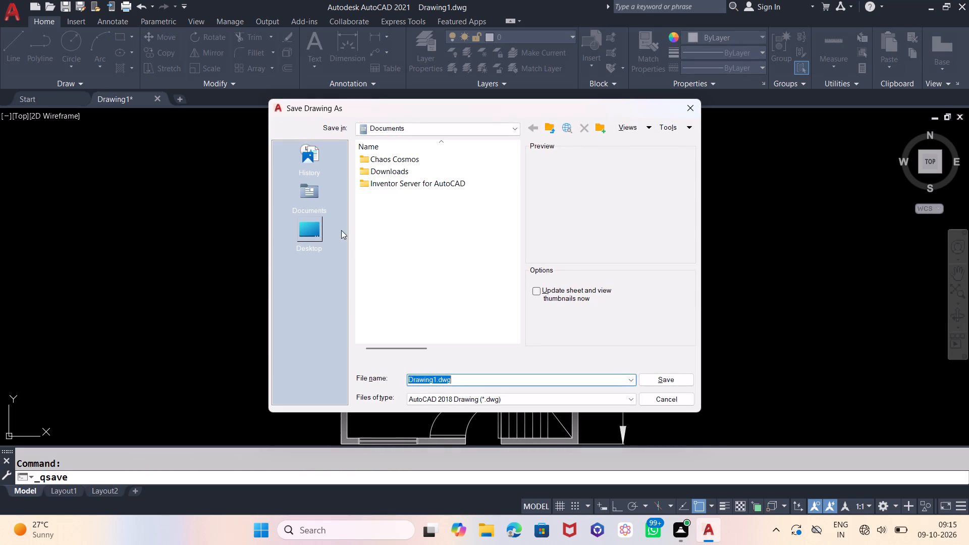
left_click(381, 262)
left_click(303, 239)
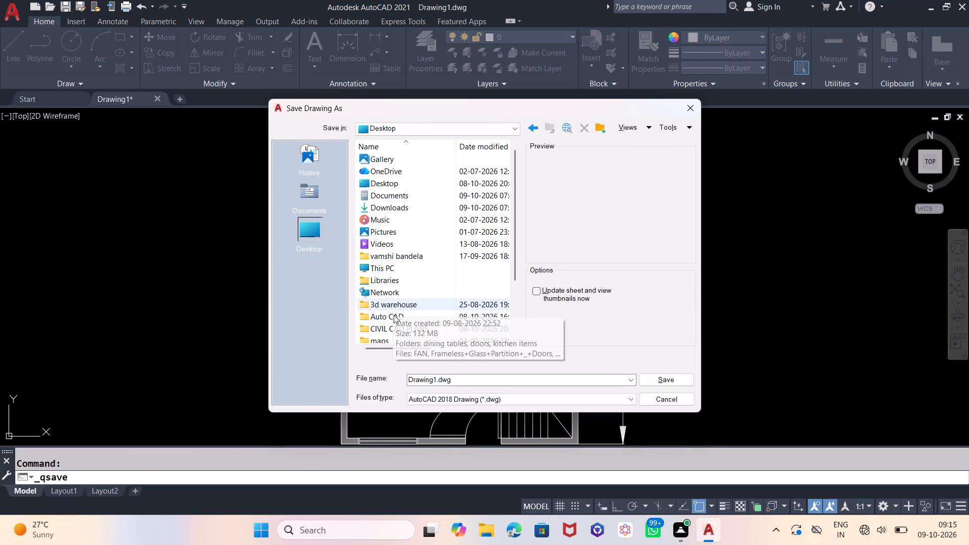
scroll(394, 317, "down", 1)
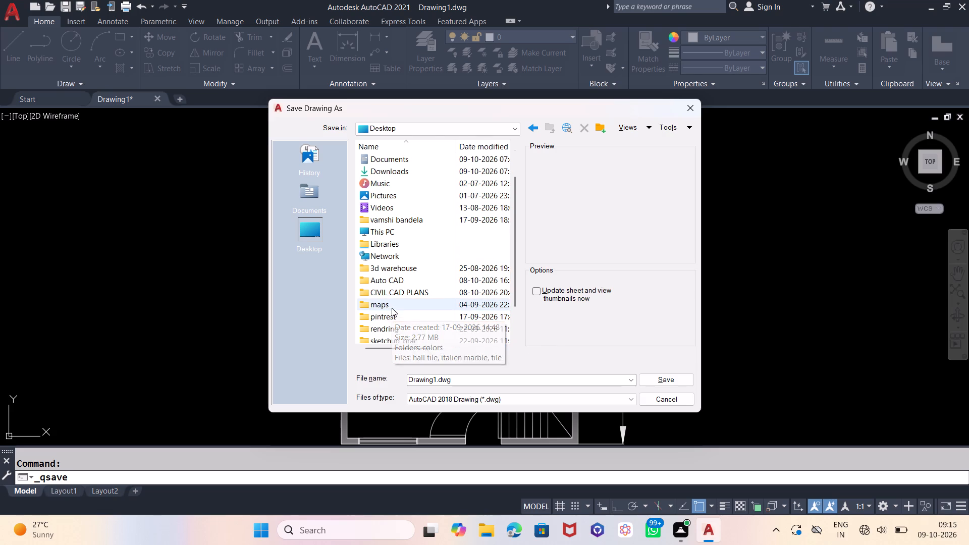
scroll(404, 277, "down", 1)
double_click(383, 314)
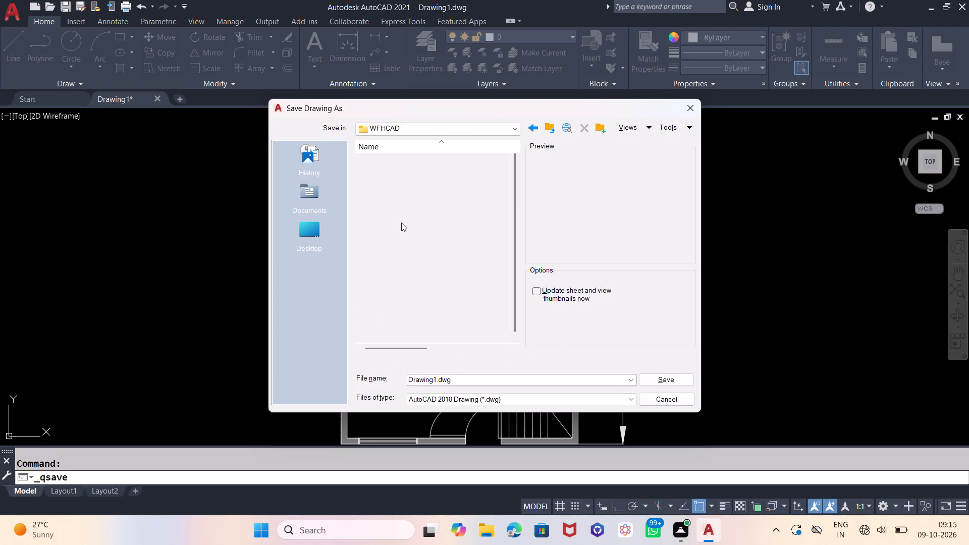
left_click(459, 383)
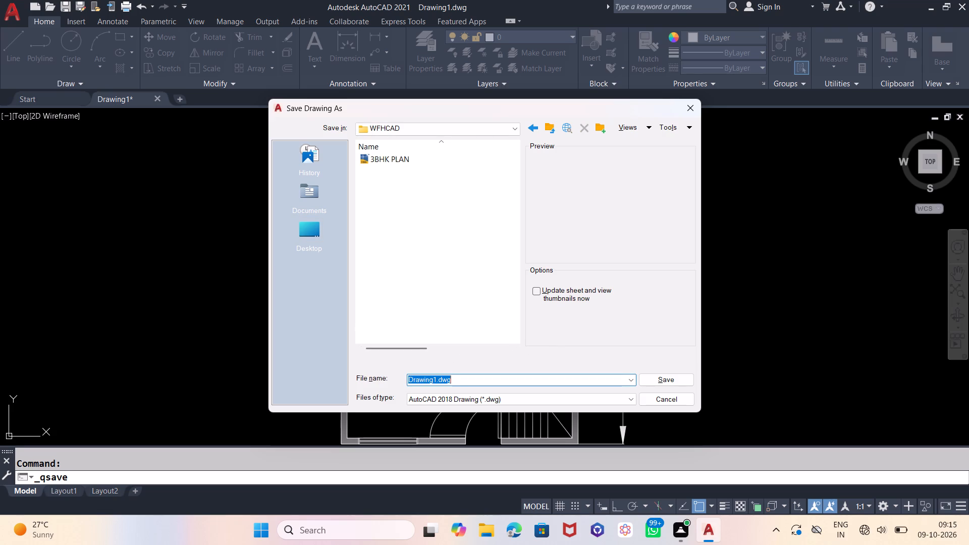
type("1BHK")
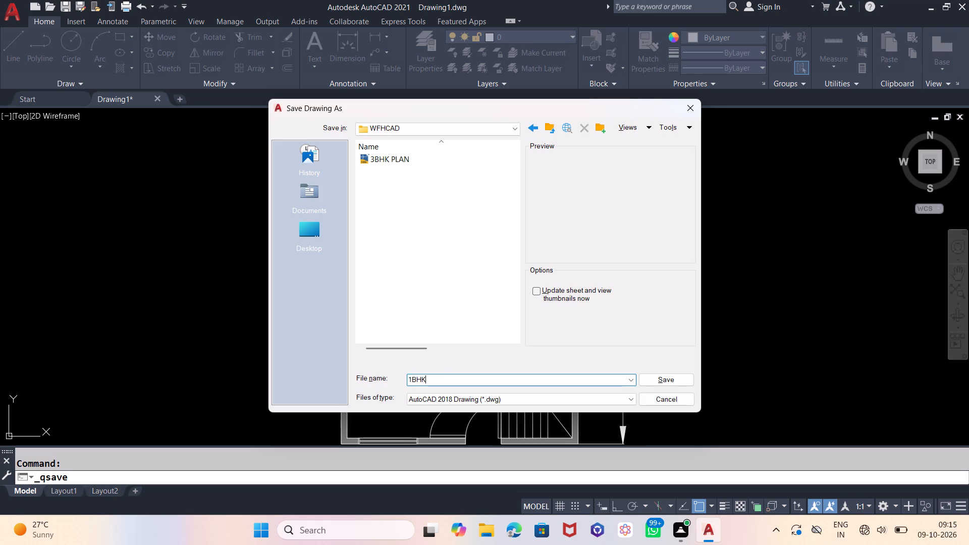
key("space")
type("PLAN")
key("space")
key("2")
left_click(674, 377)
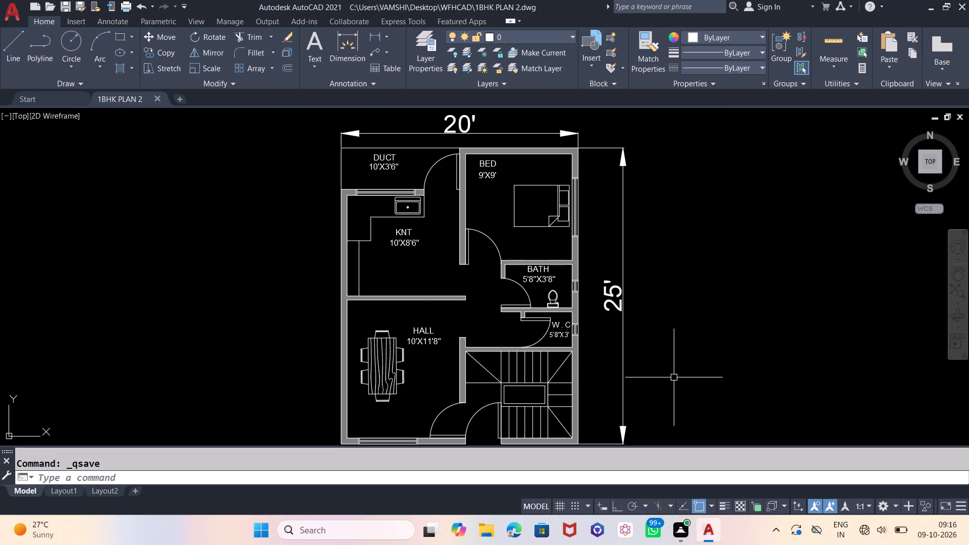
Set up a plot with the DWG To PDF.pc3 plotter and ISO full bleed A4 (210.00 x 297.00 MM) paper.
key("ctrl+p")
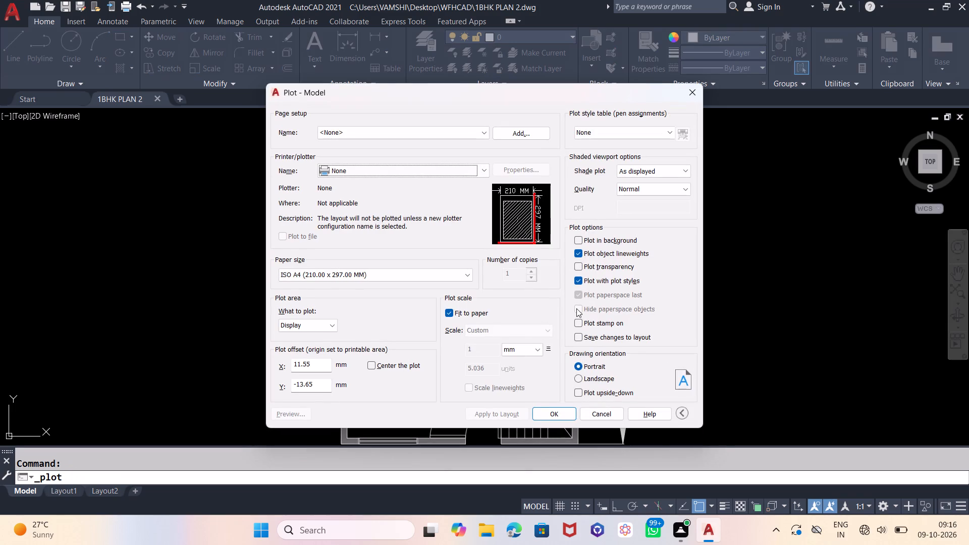
left_click(442, 173)
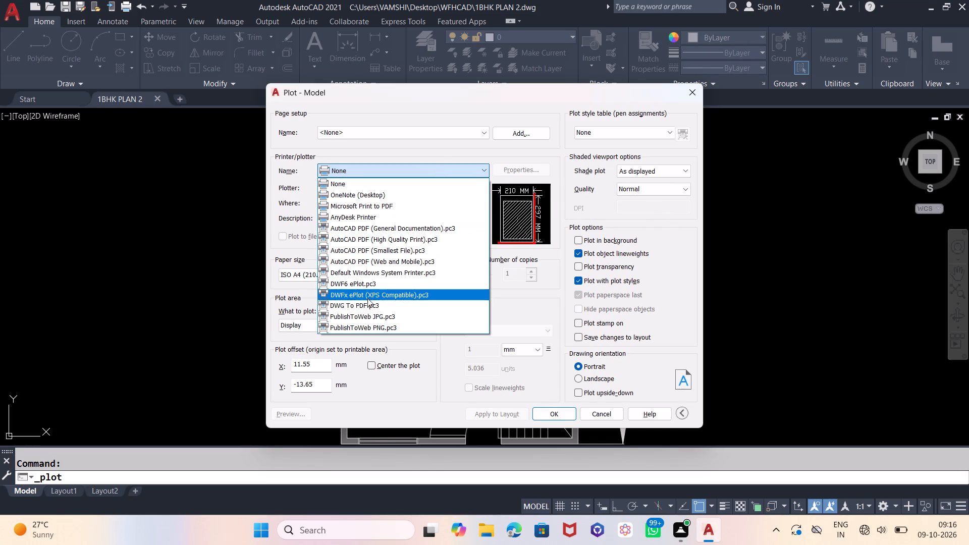
left_click(366, 309)
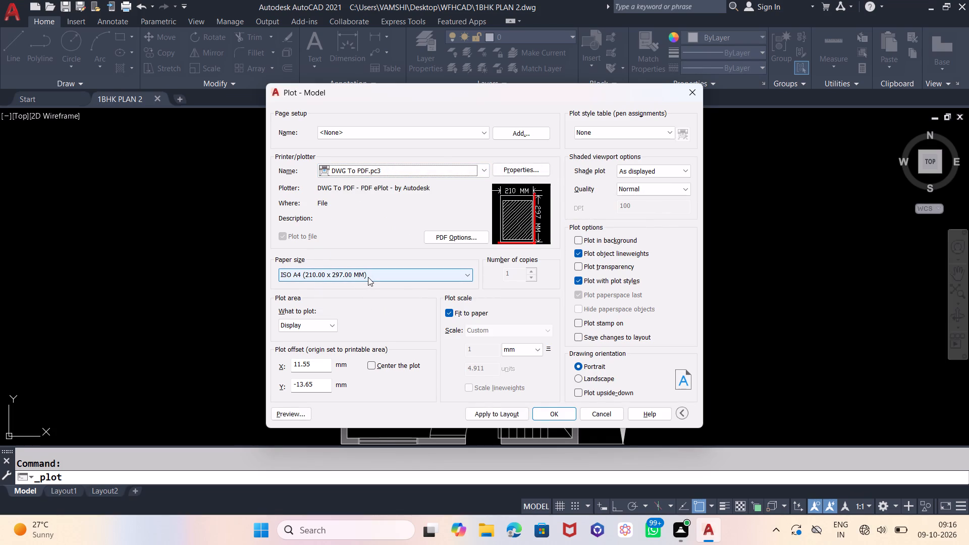
left_click(368, 277)
scroll(341, 324, "up", 3)
scroll(273, 305, "up", 3)
scroll(320, 312, "up", 8)
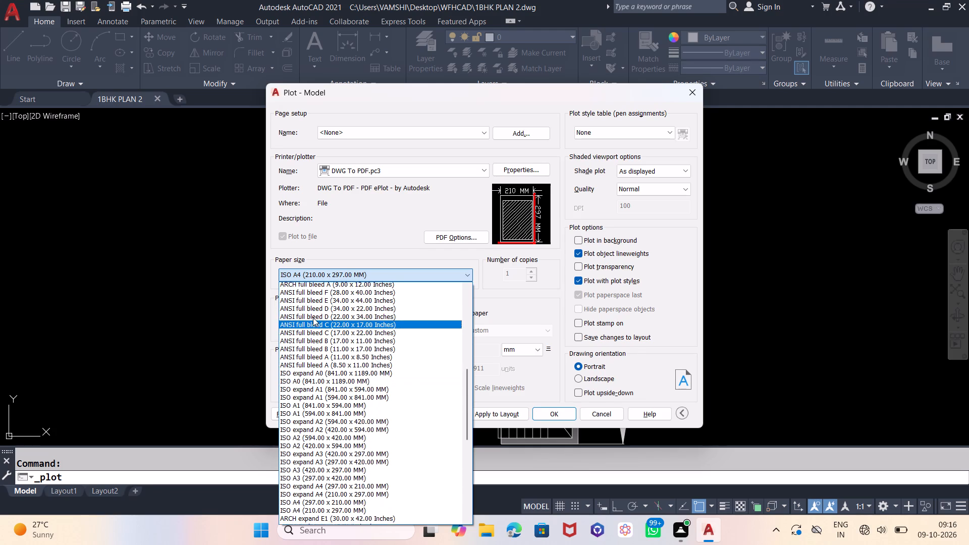
scroll(313, 317, "up", 4)
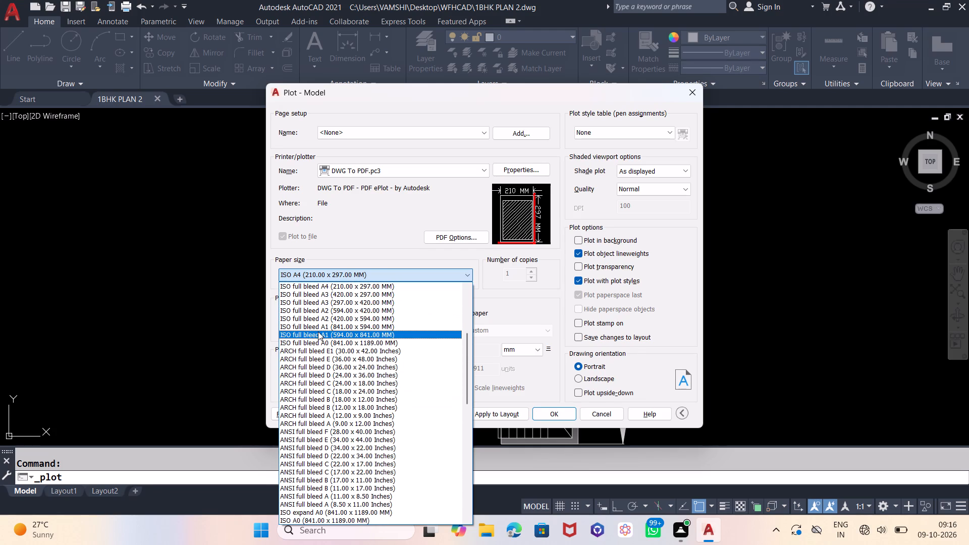
left_click(327, 286)
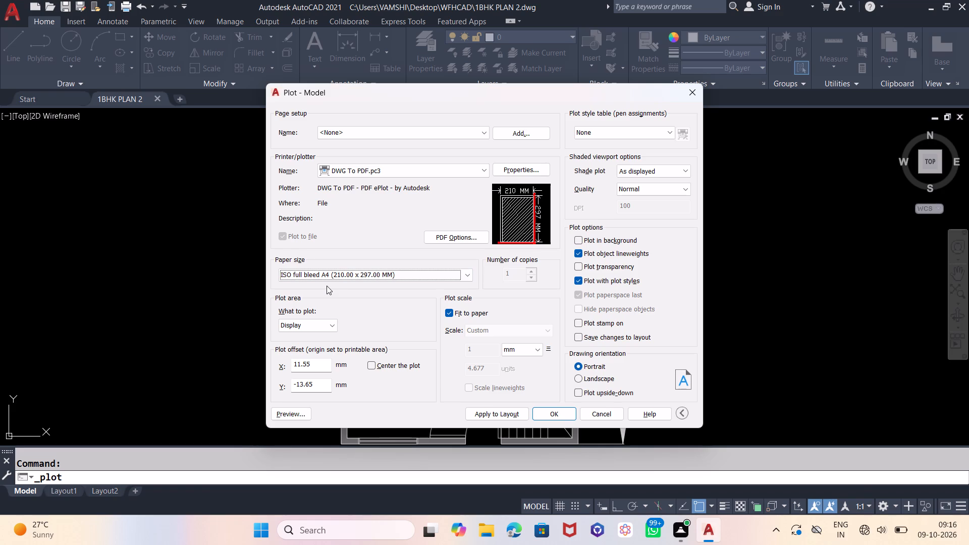
Set the plot area to a window from the plan's lower-left outer corner to just beyond the overall dimensions at the upper right.
left_click(314, 328)
left_click(311, 358)
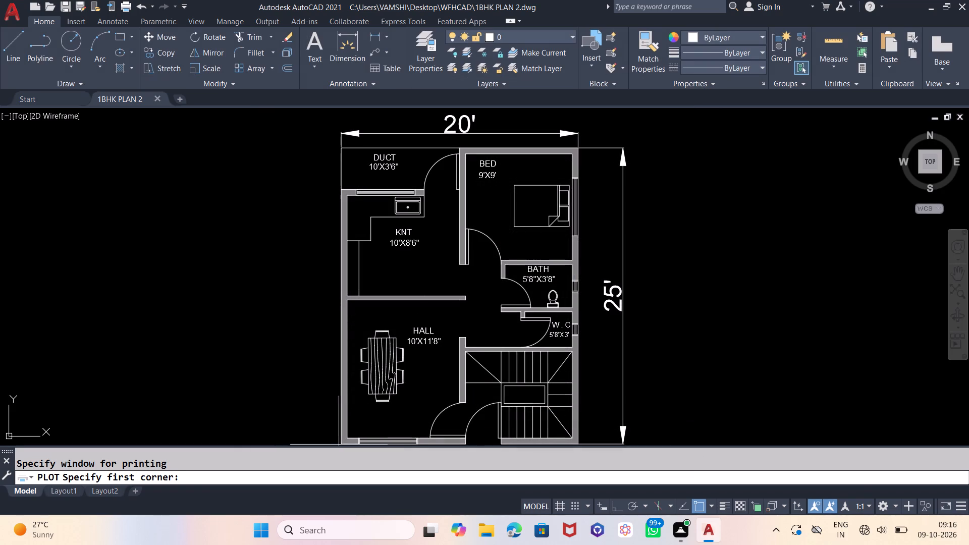
scroll(340, 432, "down", 1)
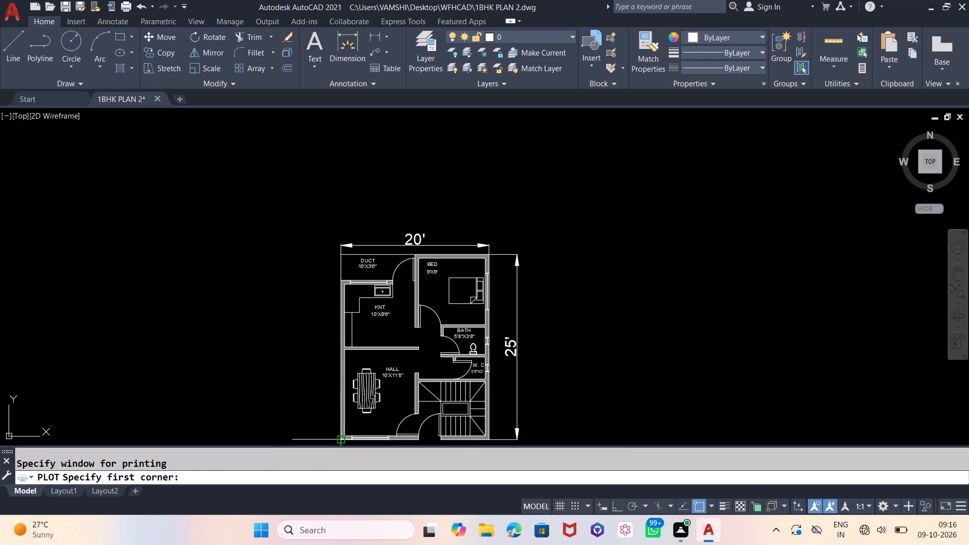
left_click(340, 440)
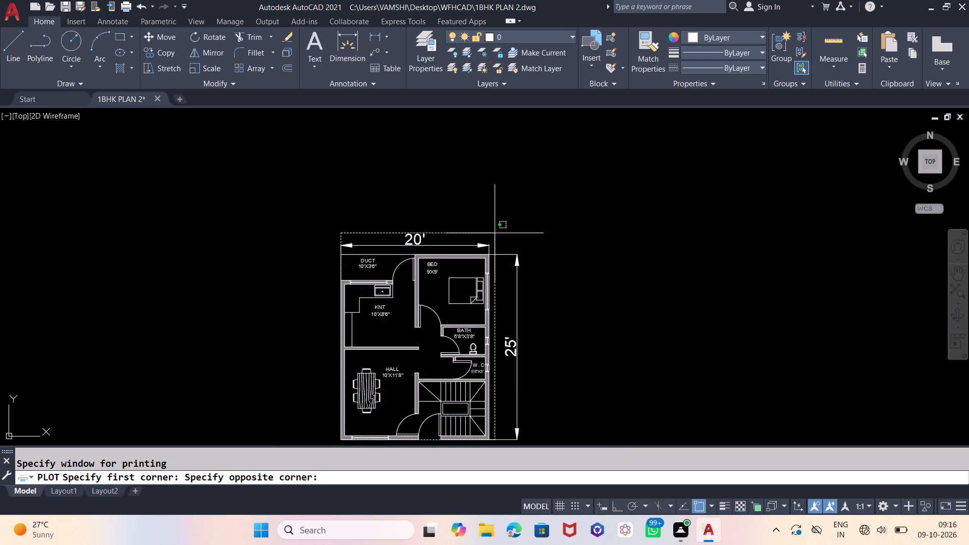
left_click(524, 225)
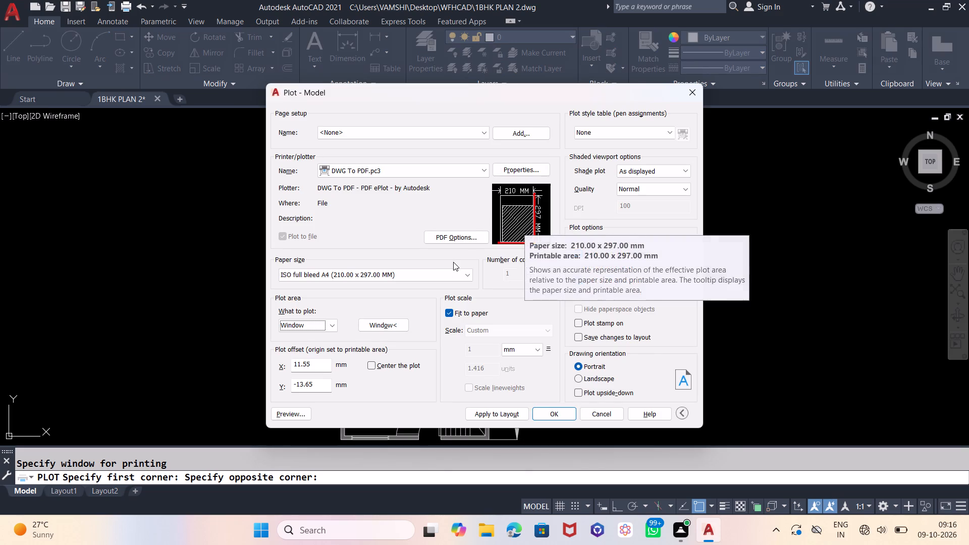
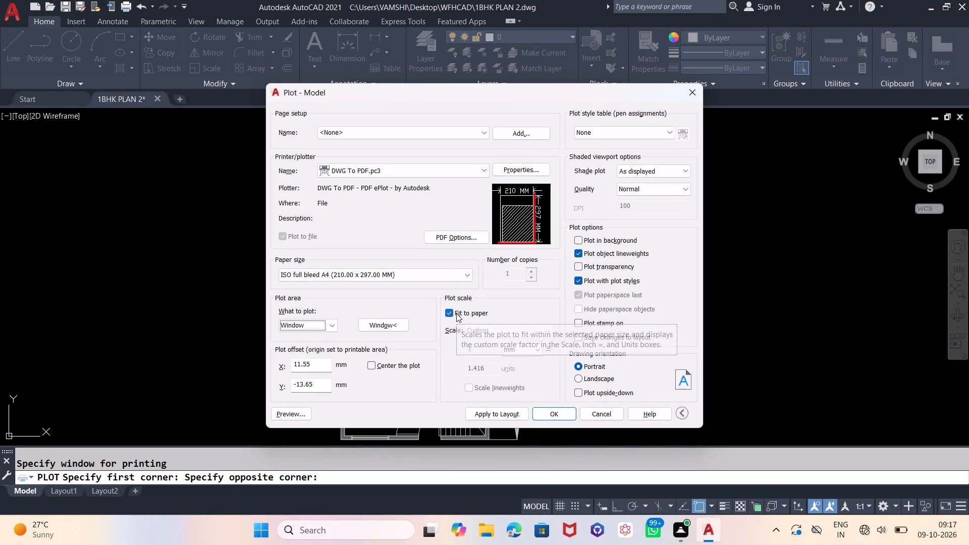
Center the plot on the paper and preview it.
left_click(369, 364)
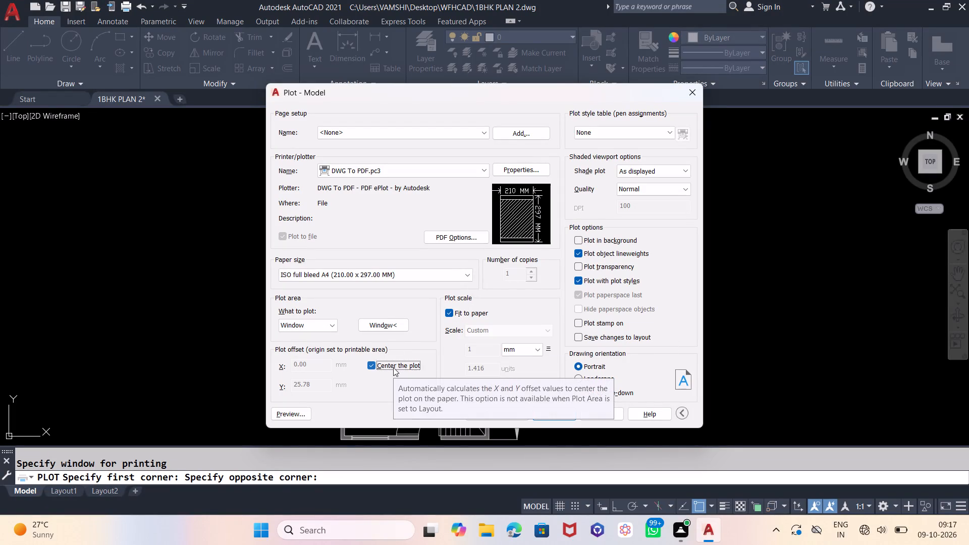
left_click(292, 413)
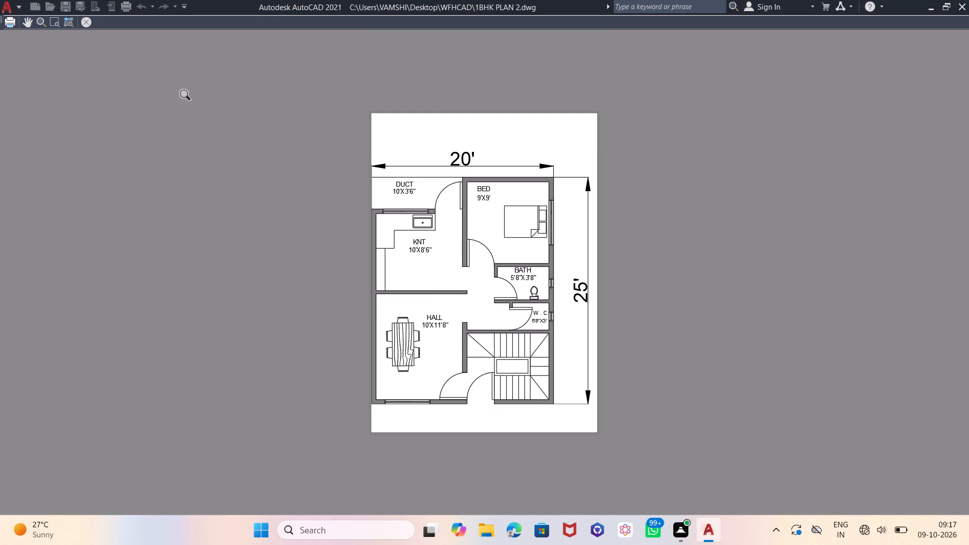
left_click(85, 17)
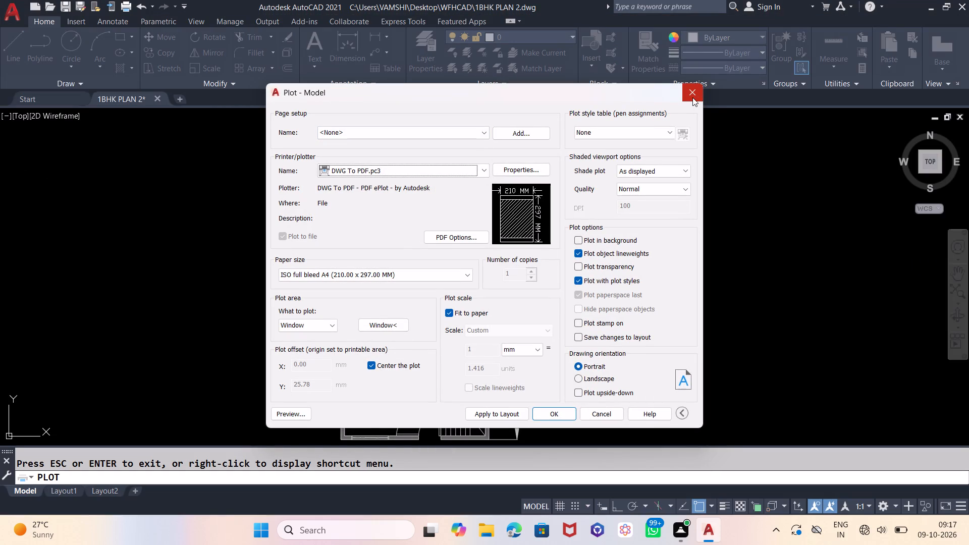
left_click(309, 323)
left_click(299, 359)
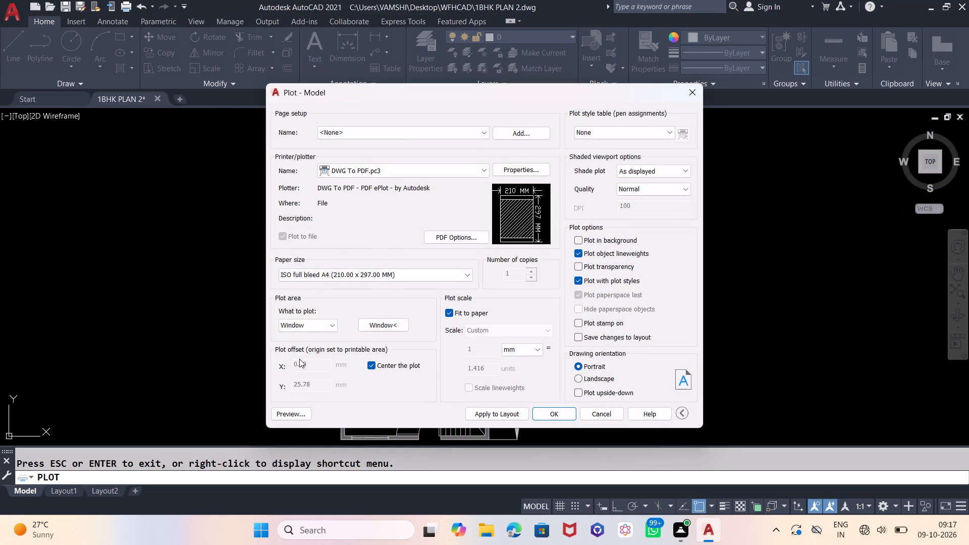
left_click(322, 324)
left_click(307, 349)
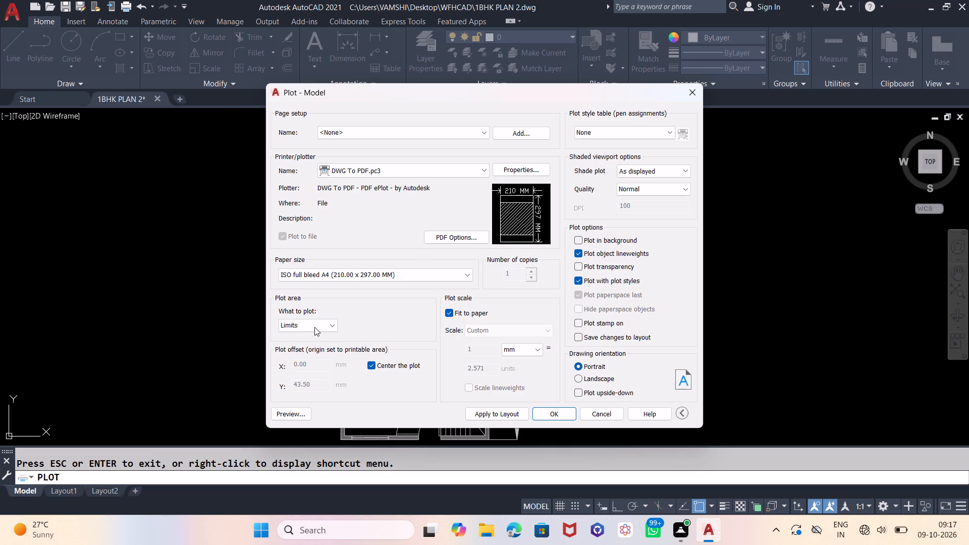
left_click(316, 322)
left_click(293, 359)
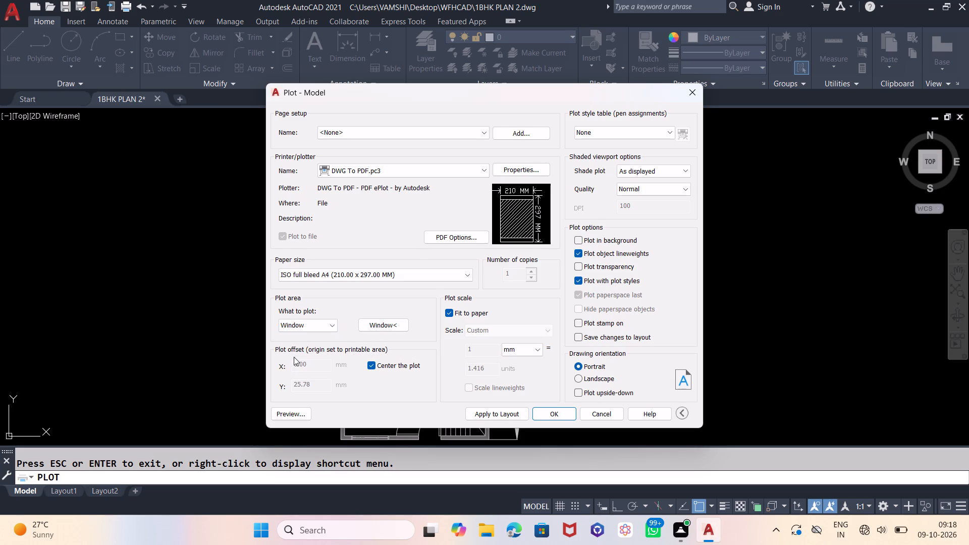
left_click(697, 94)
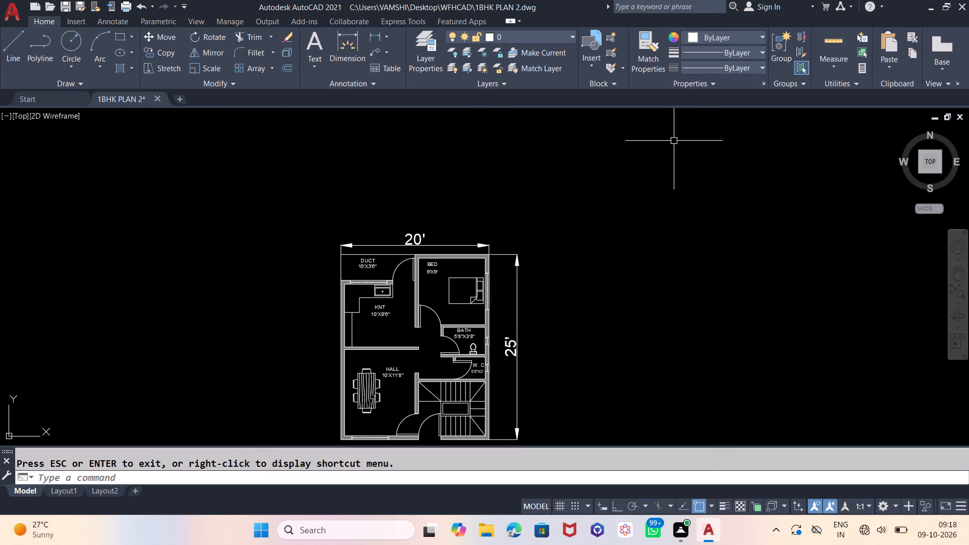
Set up a new plot with the DWG To PDF.pc3 plotter and ISO full bleed A4 (210.00 x 297.00 MM) paper.
scroll(669, 172, "down", 1)
scroll(541, 278, "up", 1)
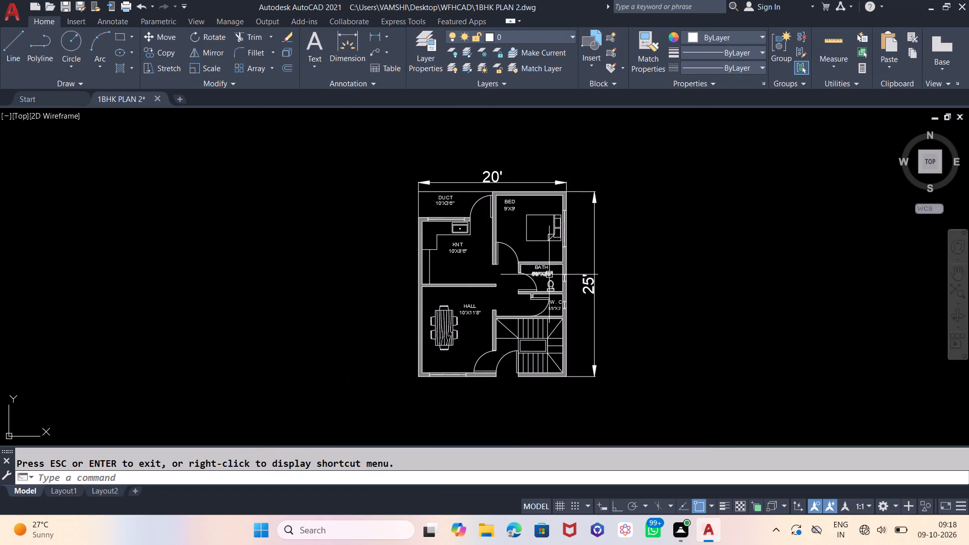
key("ctrl+p")
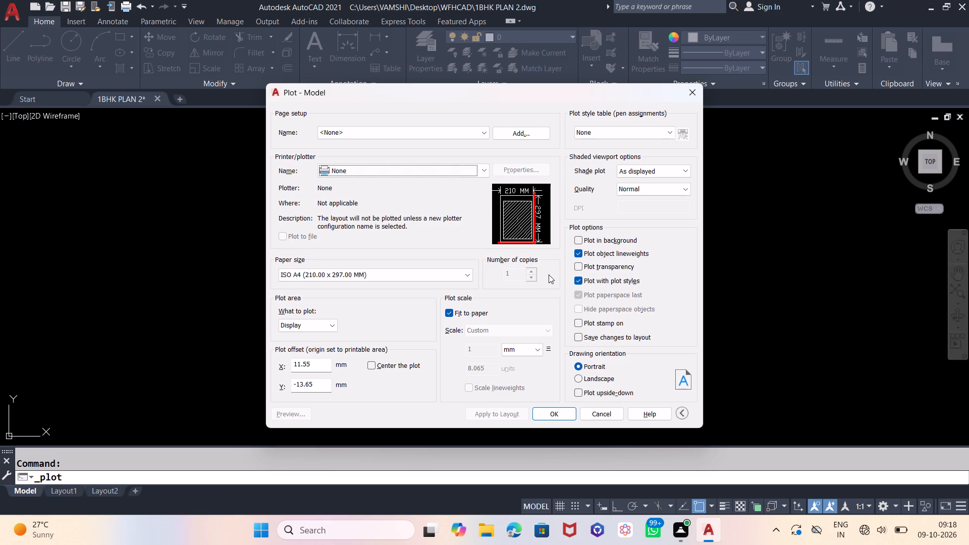
left_click(349, 173)
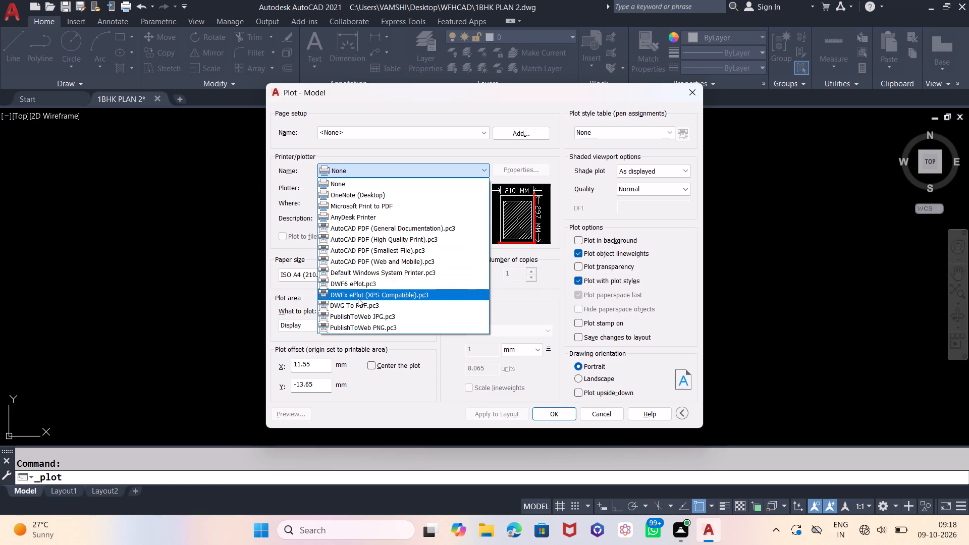
left_click(360, 304)
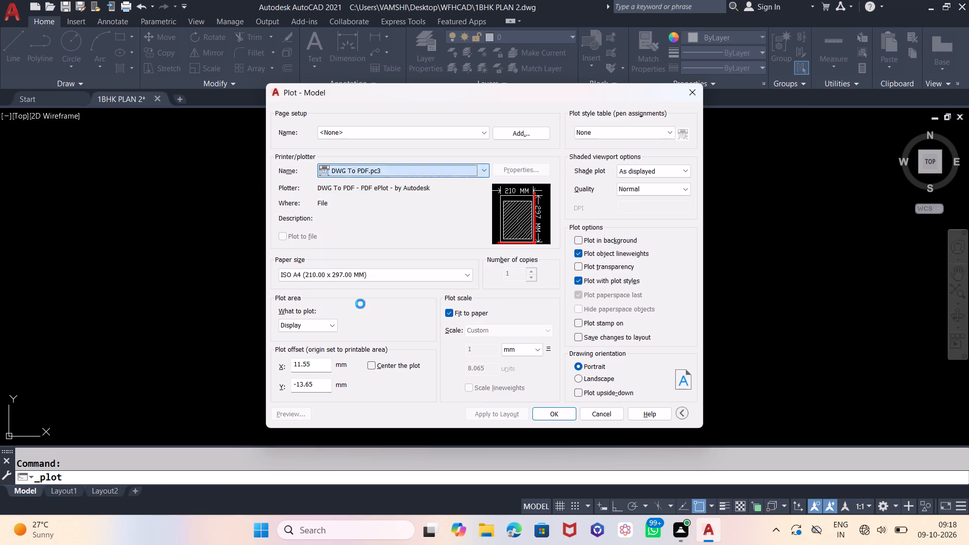
left_click(340, 276)
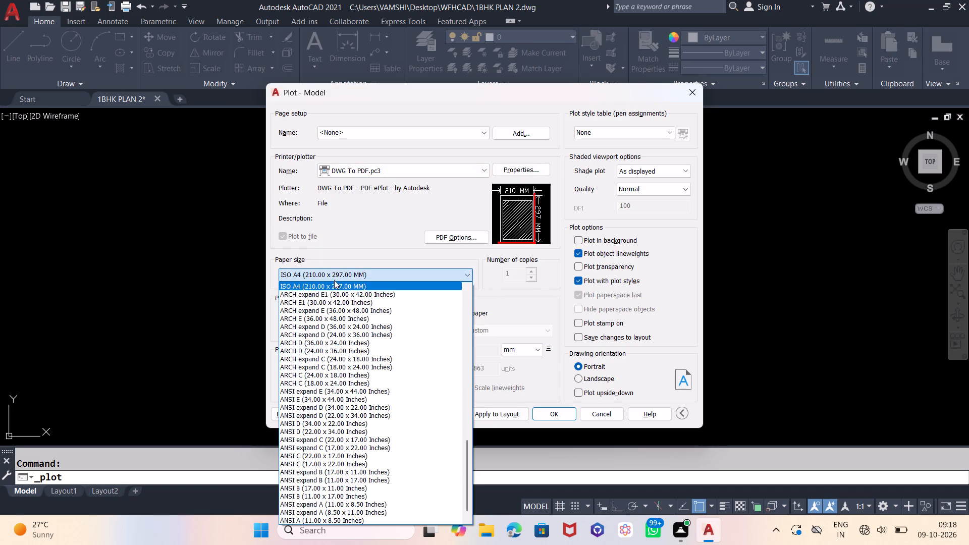
scroll(315, 299, "up", 14)
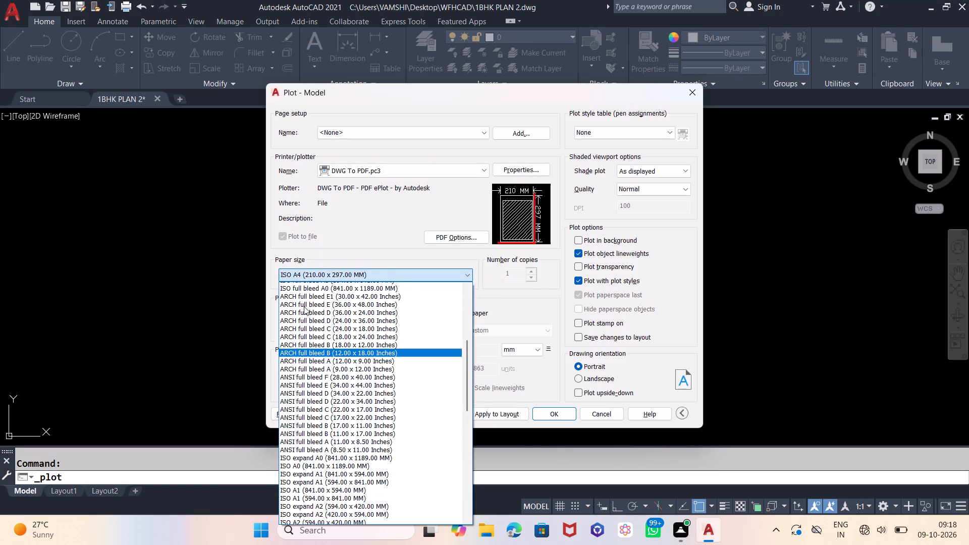
scroll(304, 306, "up", 2)
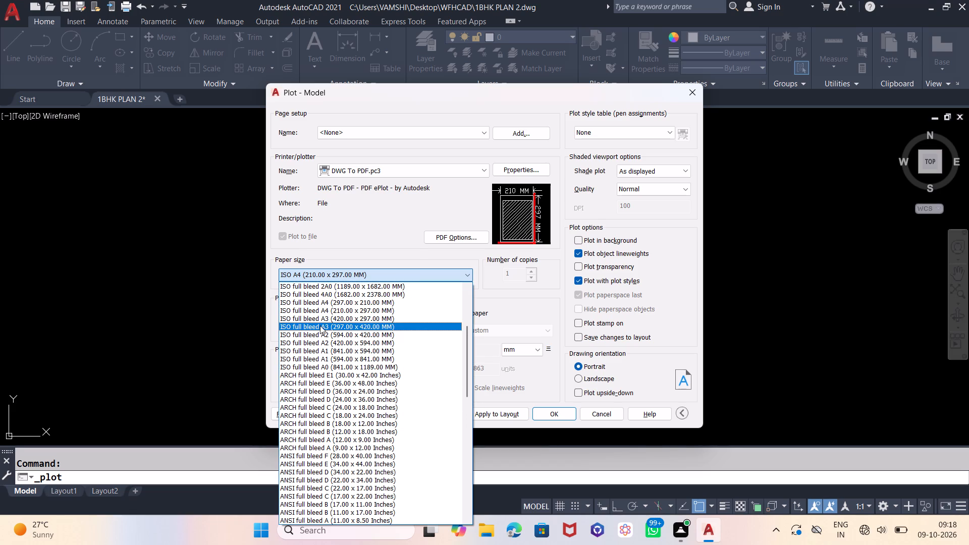
left_click(327, 309)
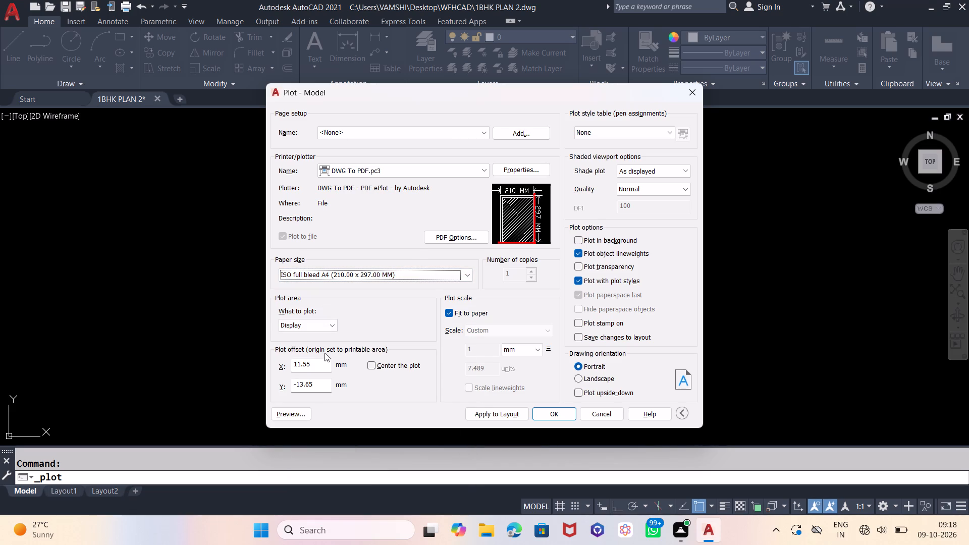
Set the plot area to a window with a small margin around the whole plan and its dimensions, and center the plot.
left_click(320, 323)
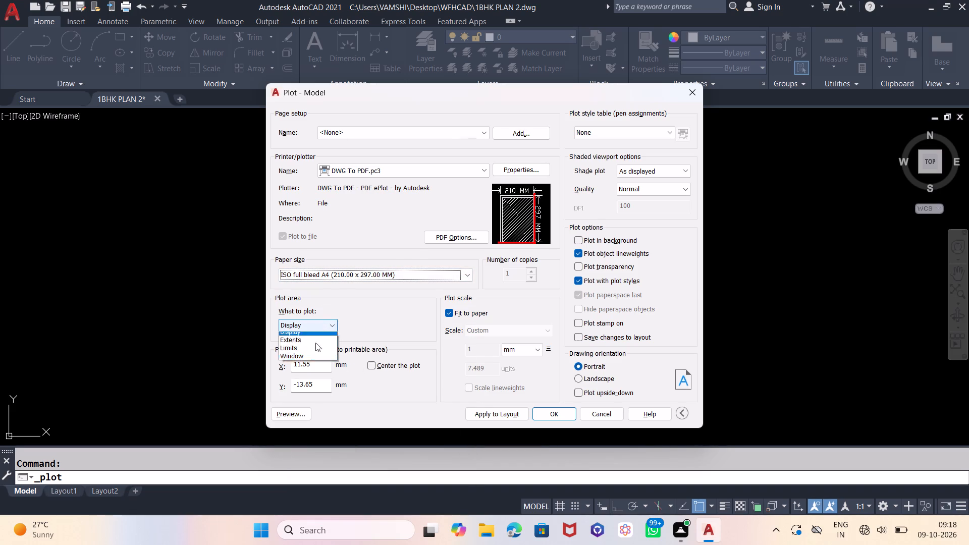
left_click(301, 364)
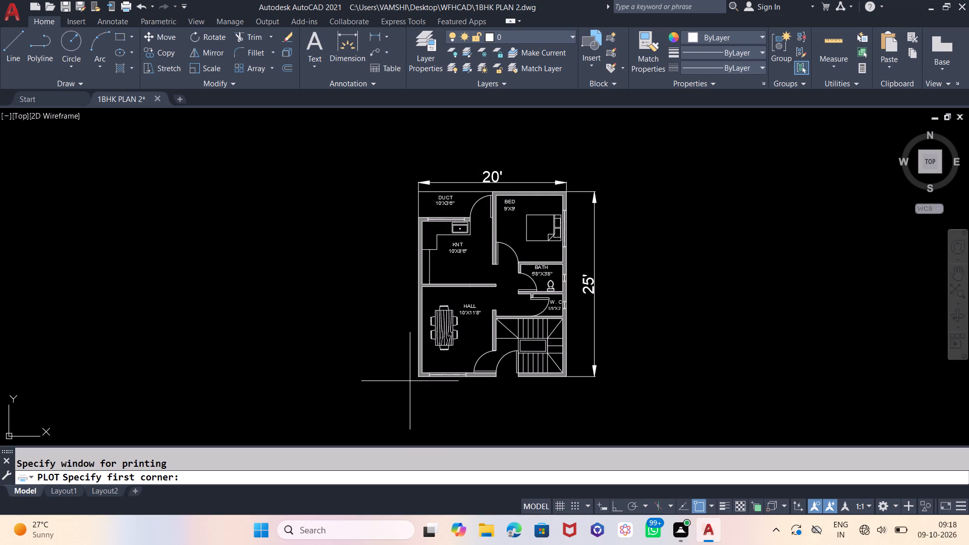
left_click(410, 381)
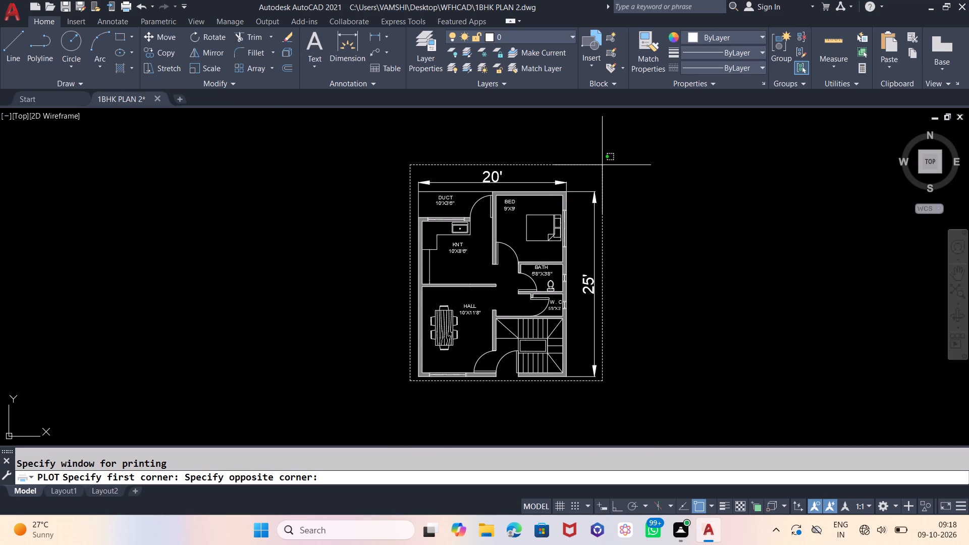
left_click(602, 165)
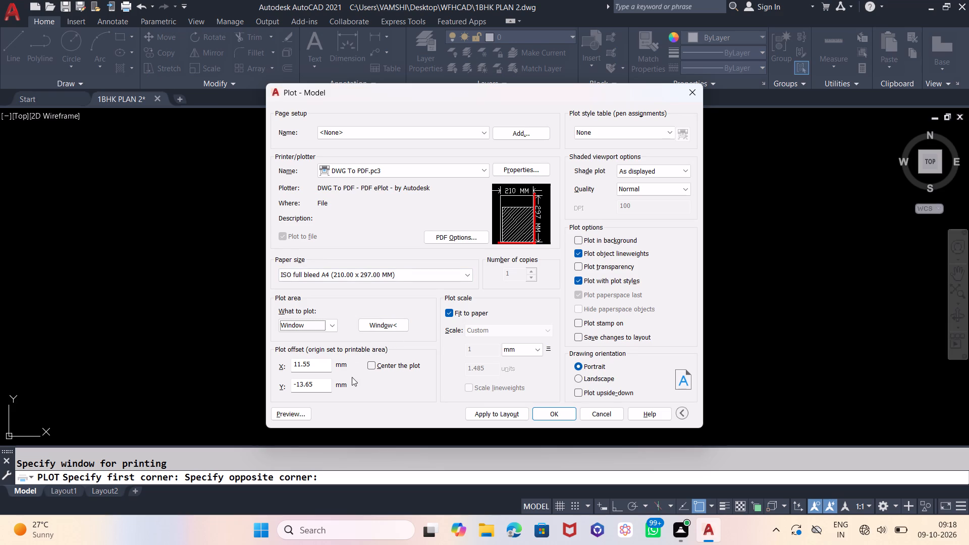
left_click(373, 363)
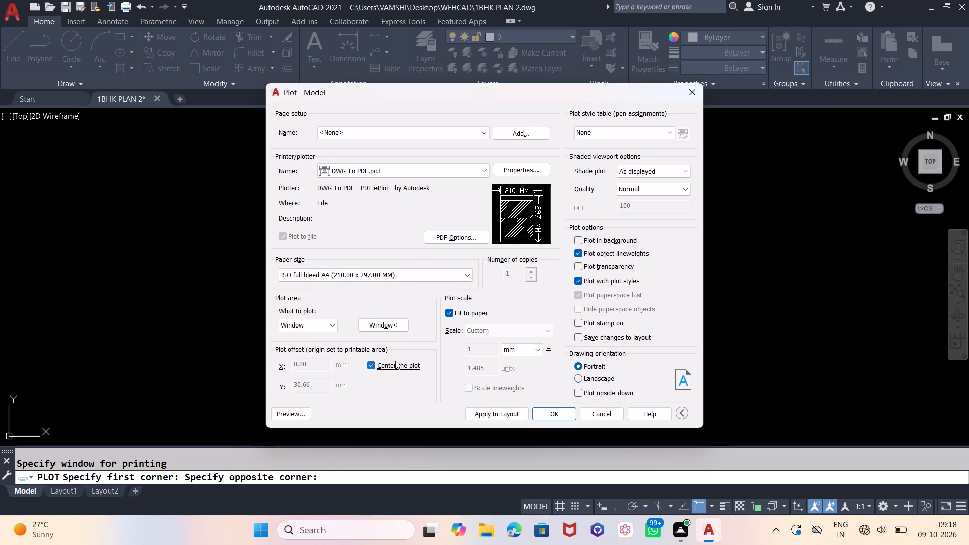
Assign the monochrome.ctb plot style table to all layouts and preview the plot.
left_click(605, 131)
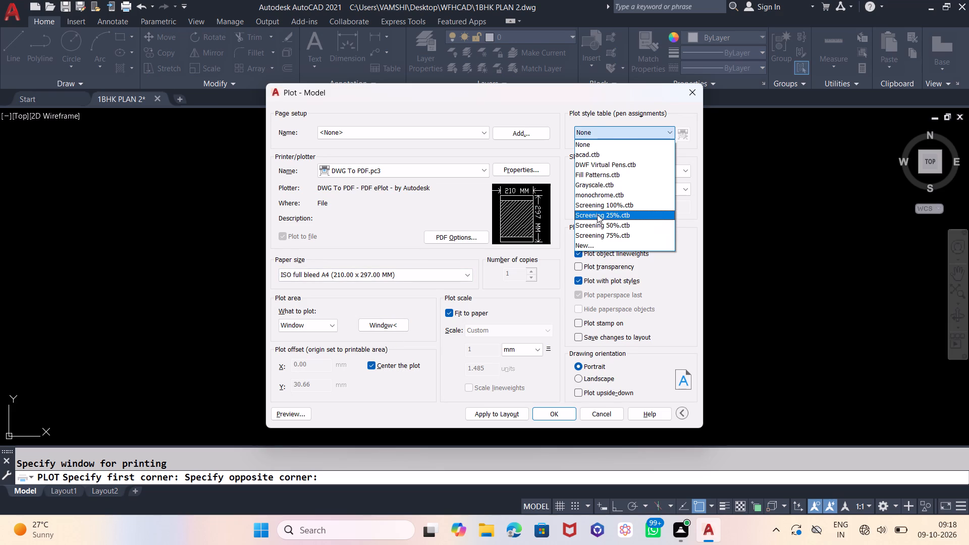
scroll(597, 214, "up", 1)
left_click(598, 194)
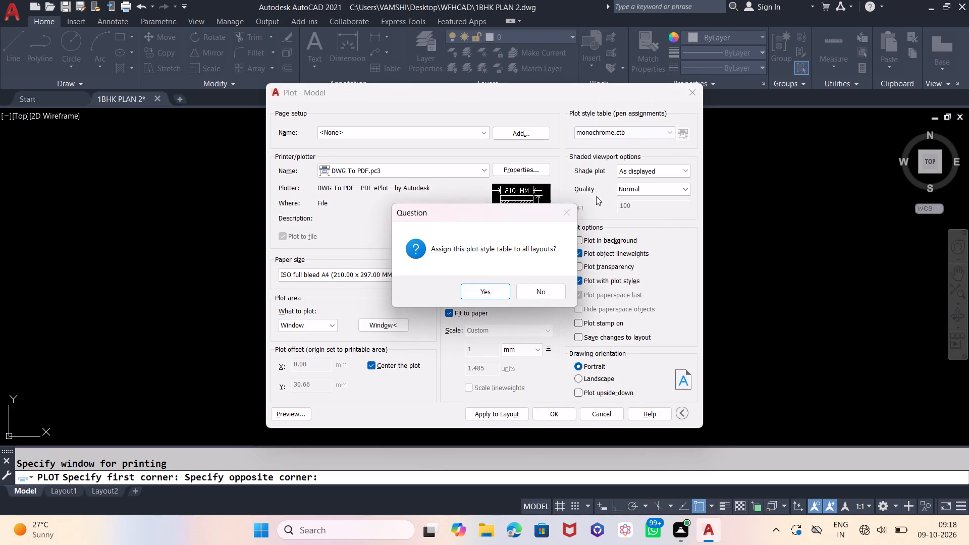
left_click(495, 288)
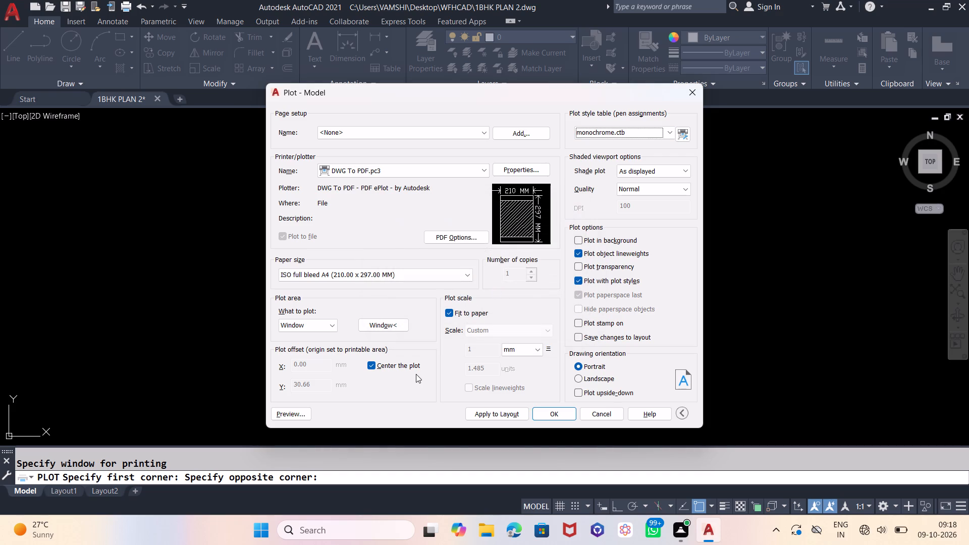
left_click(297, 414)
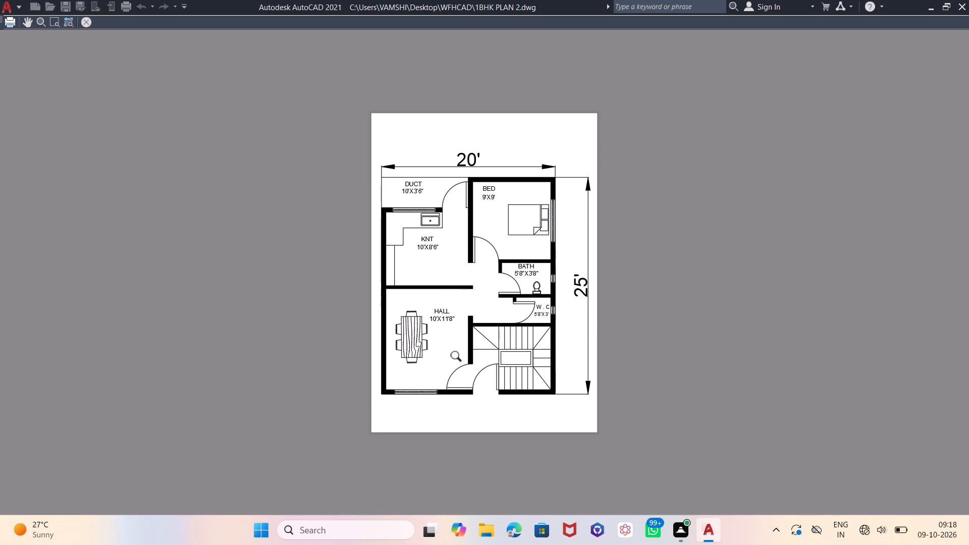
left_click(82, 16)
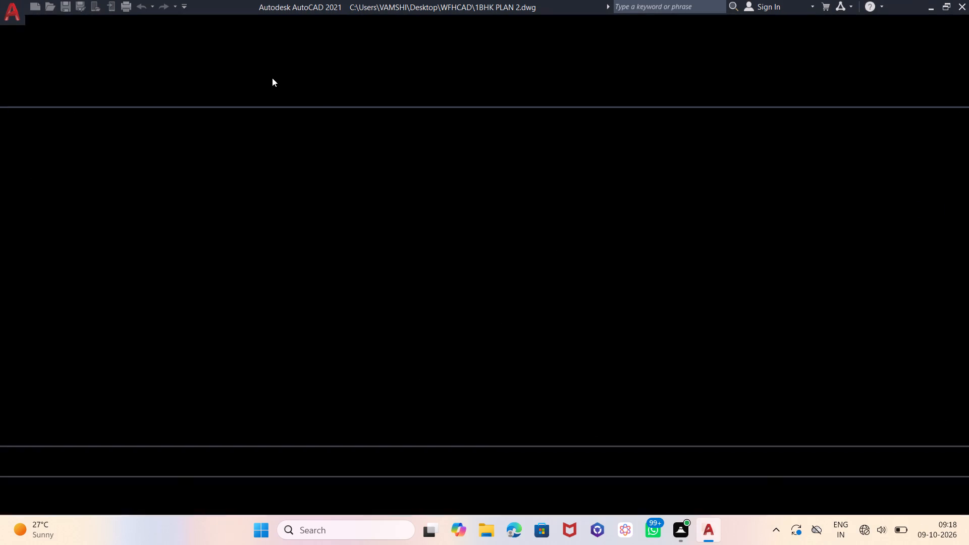
Set the plot style table to None and preview the plot again.
left_click(602, 128)
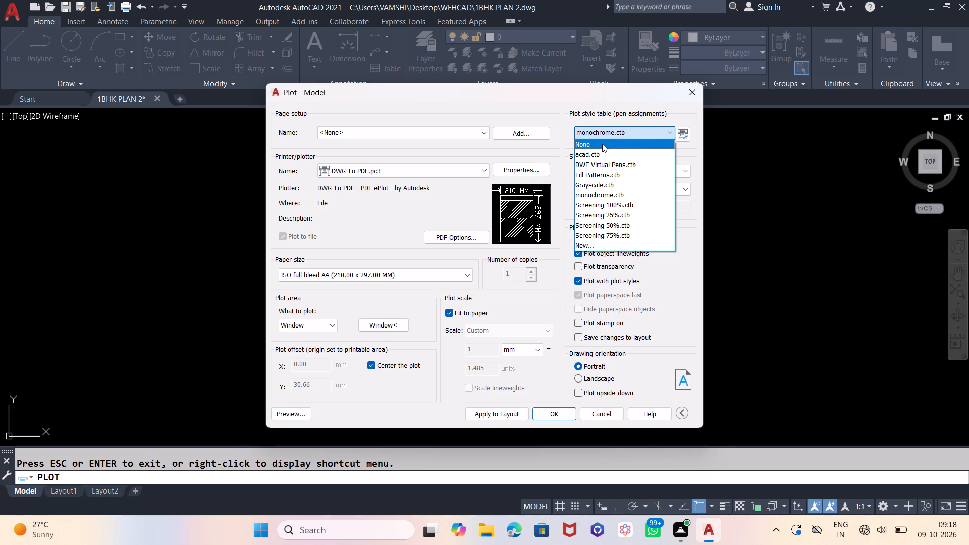
left_click(602, 144)
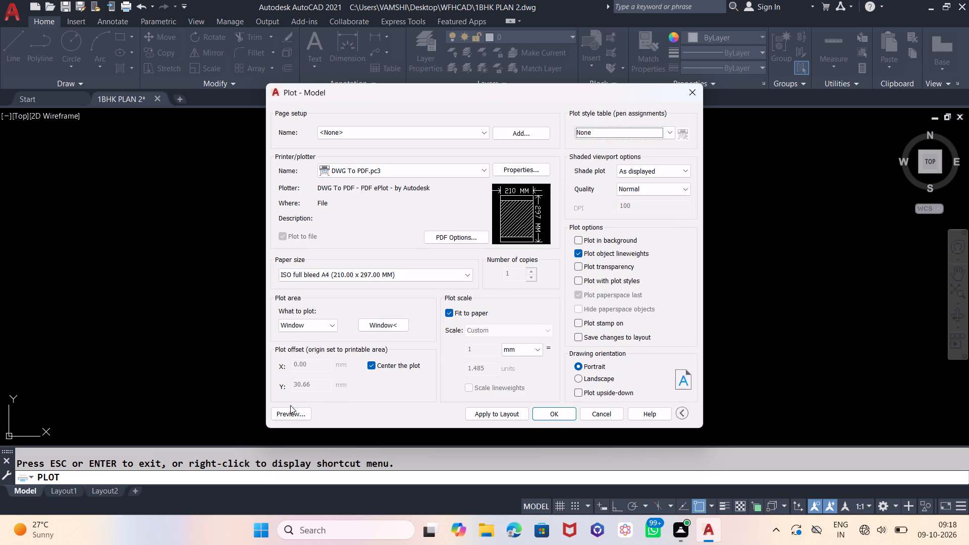
left_click(290, 414)
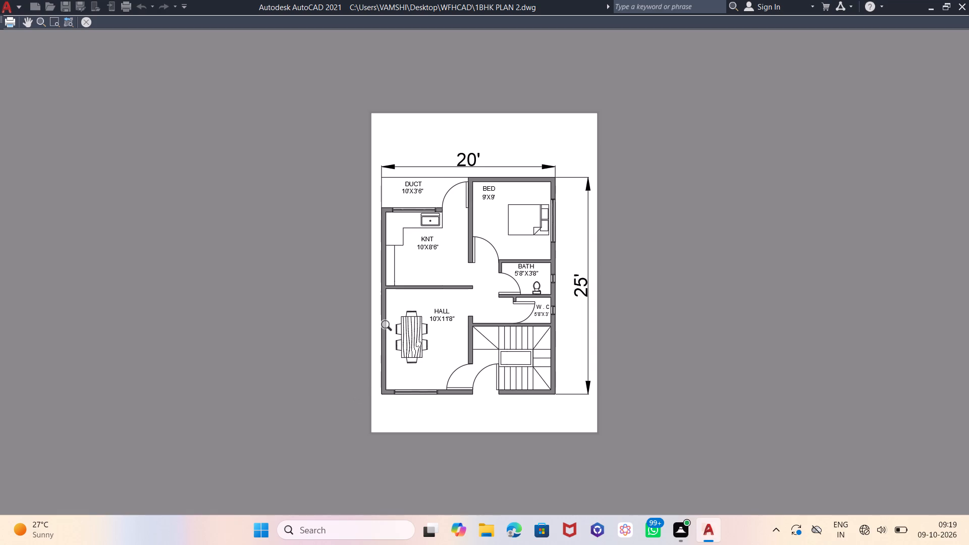
left_click(88, 17)
Apply the plot settings to the layout.
left_click(506, 414)
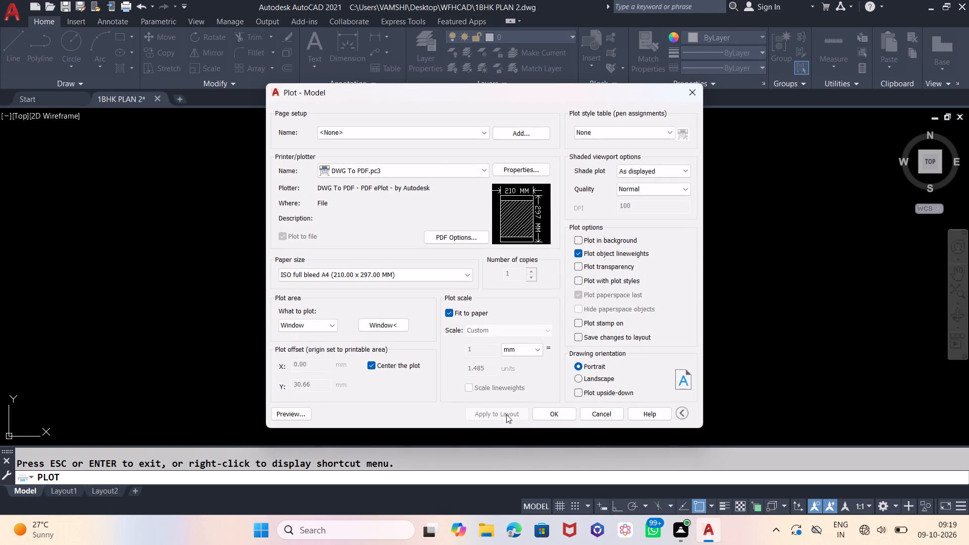
Plot the floor plan to 1BHK PLAN 2-Model.pdf in the Desktop's WFHCAD folder and dismiss the plot notification.
left_click(554, 414)
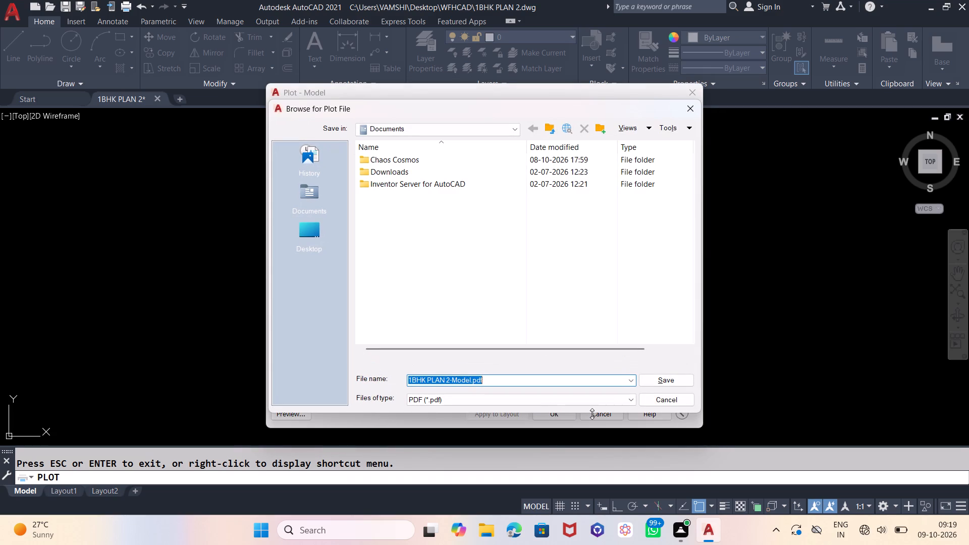
left_click(311, 232)
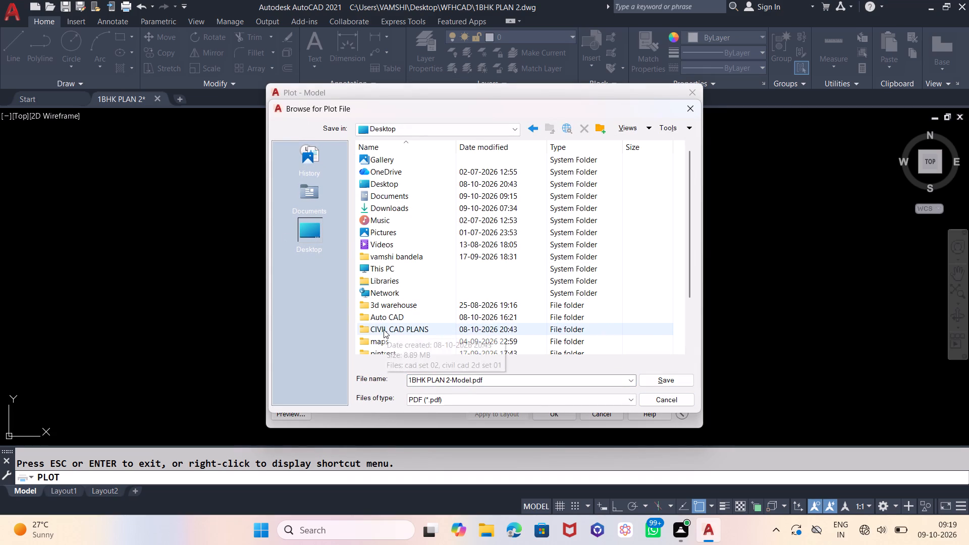
double_click(384, 330)
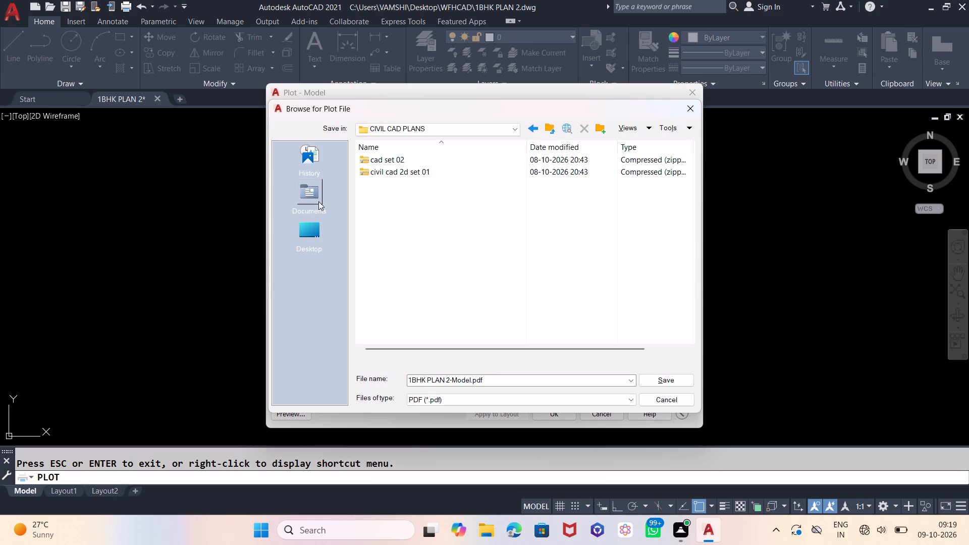
left_click(531, 127)
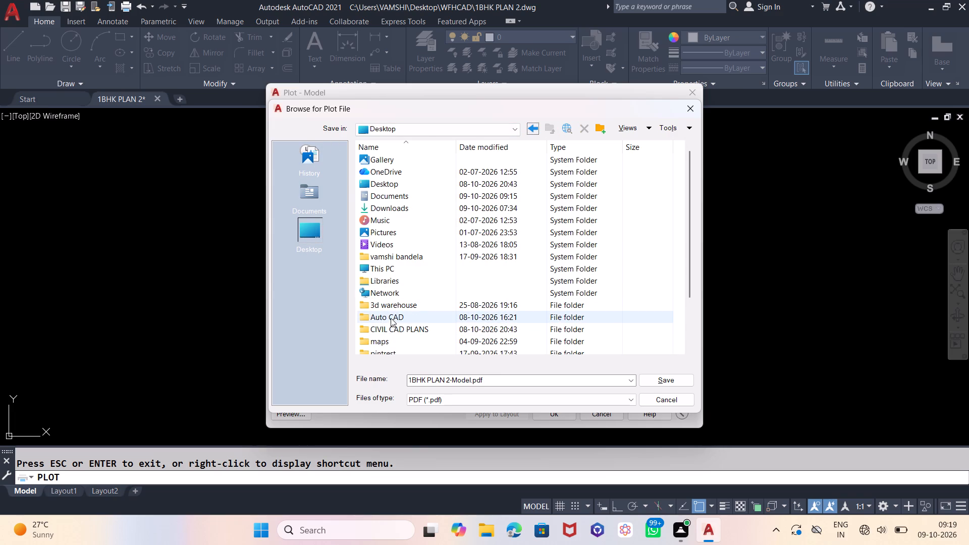
scroll(391, 297, "down", 1)
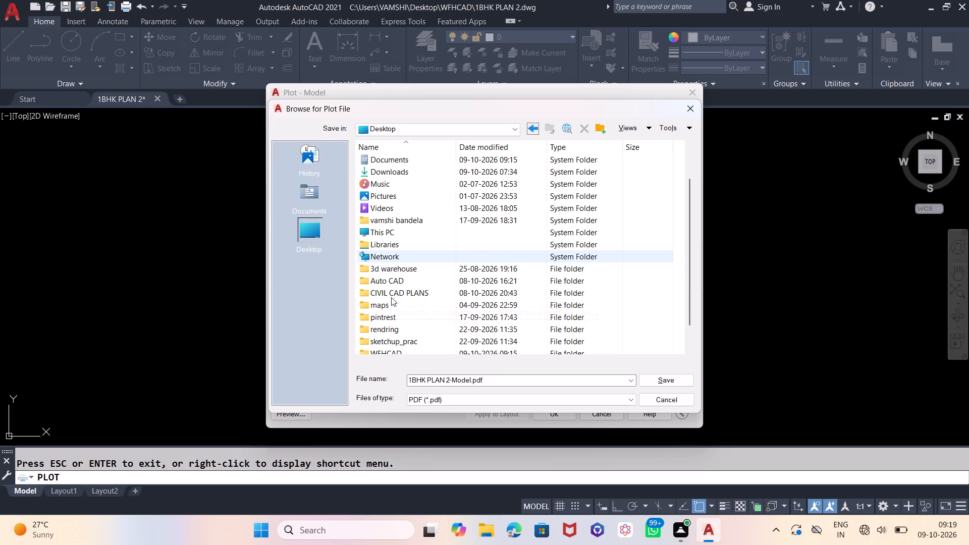
scroll(383, 334, "down", 1)
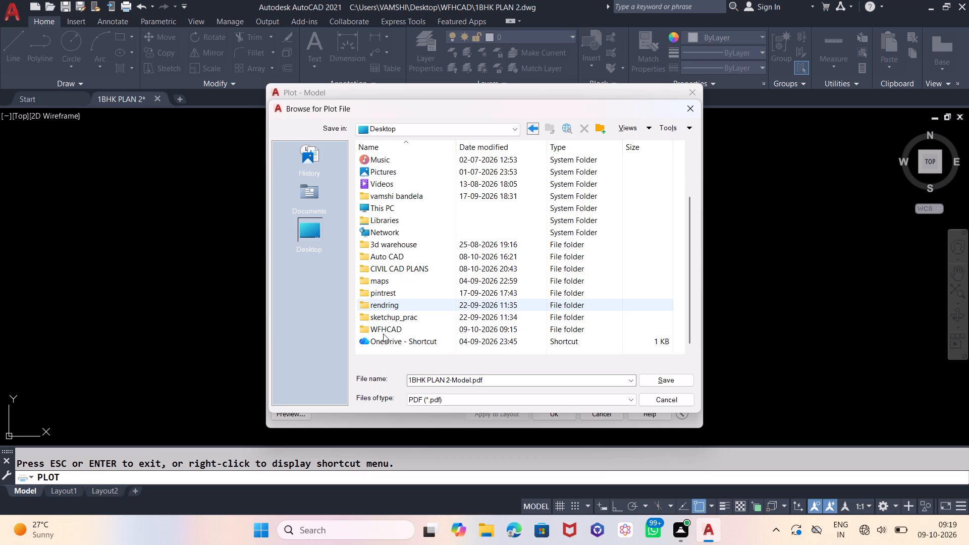
double_click(384, 332)
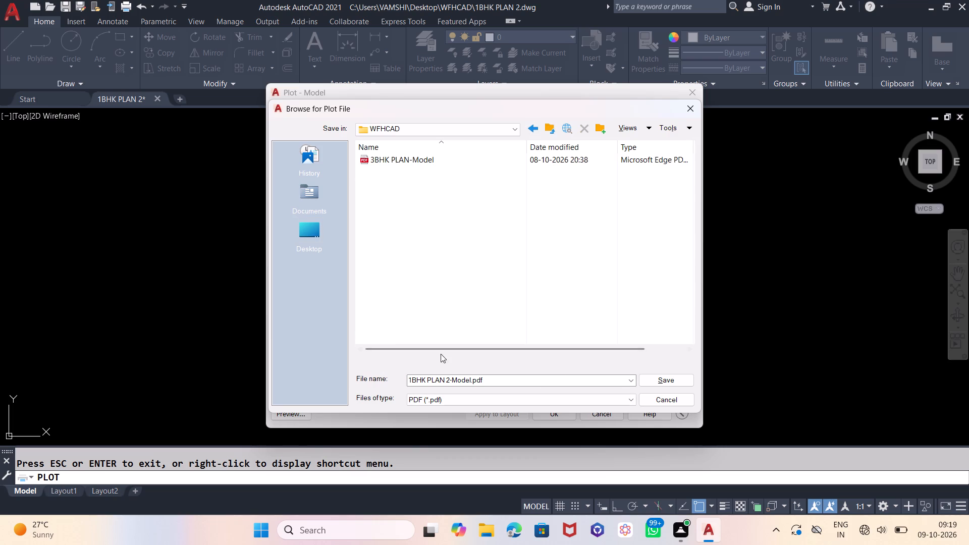
left_click(654, 381)
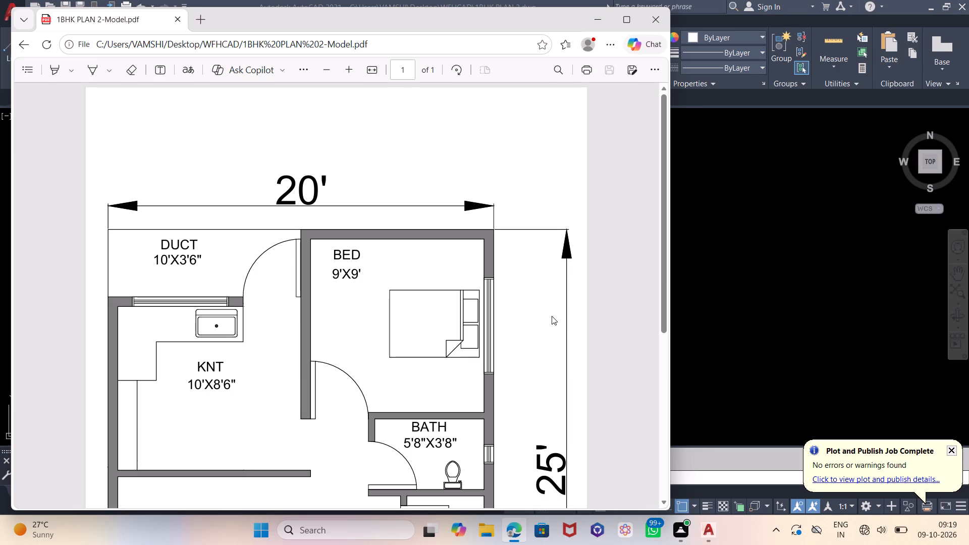
left_click(949, 450)
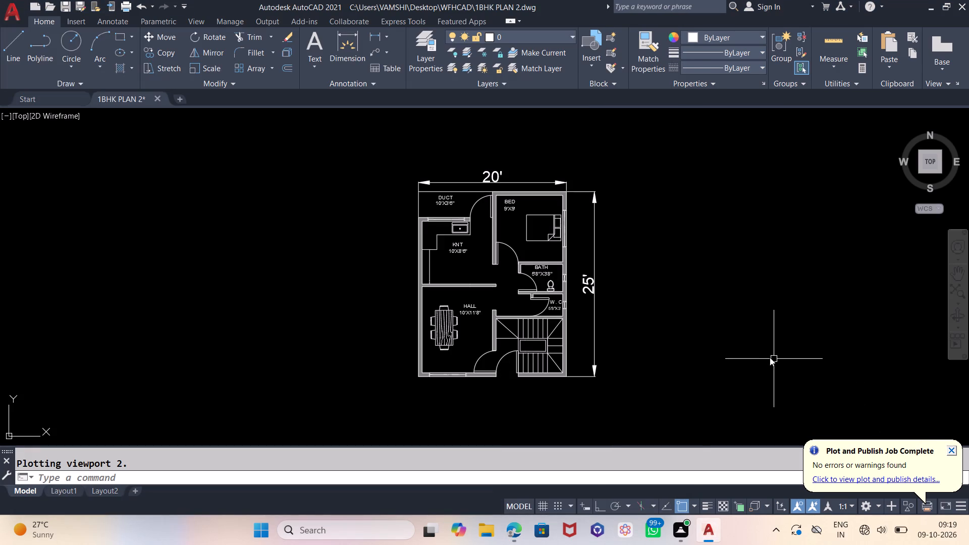
left_click(954, 450)
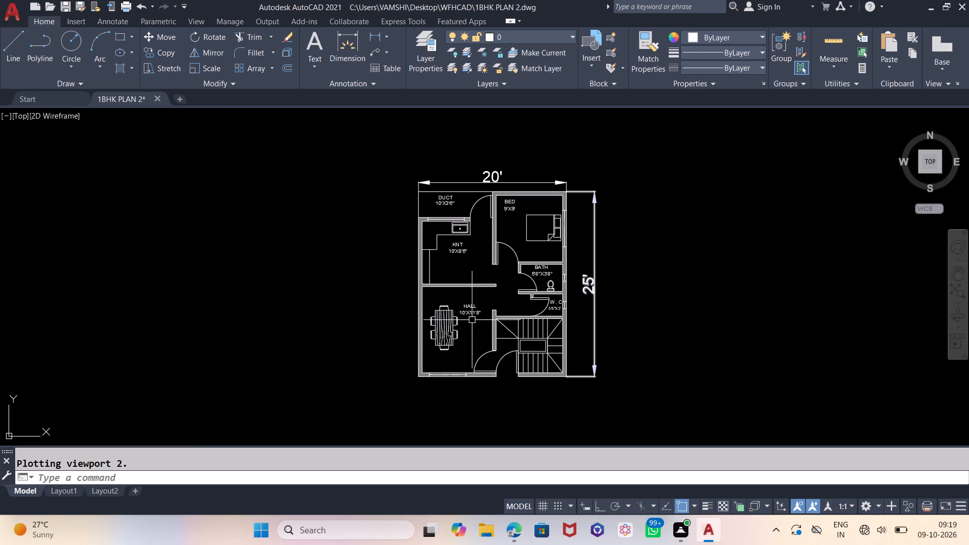
Turn off log file recording with the LOGFILEOFF command.
left_click(121, 479)
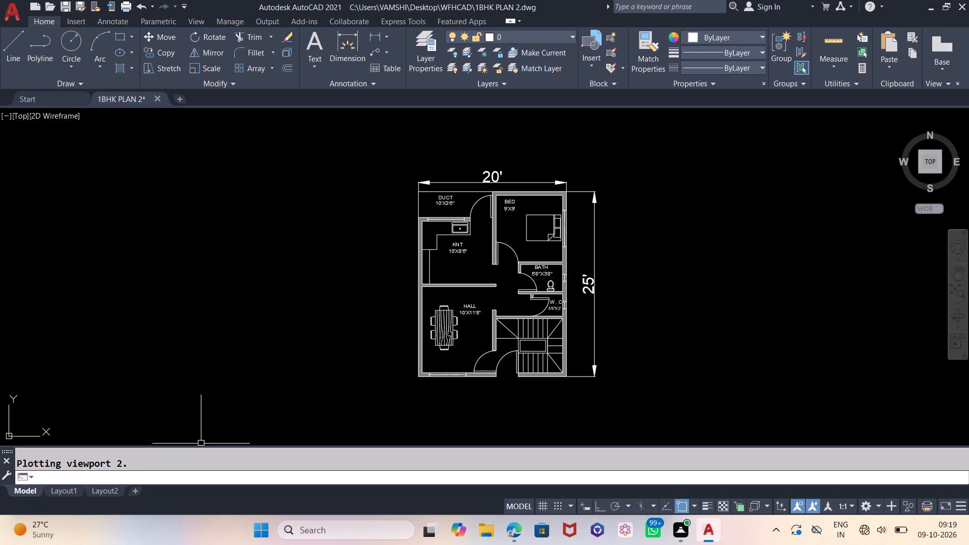
type("LOG")
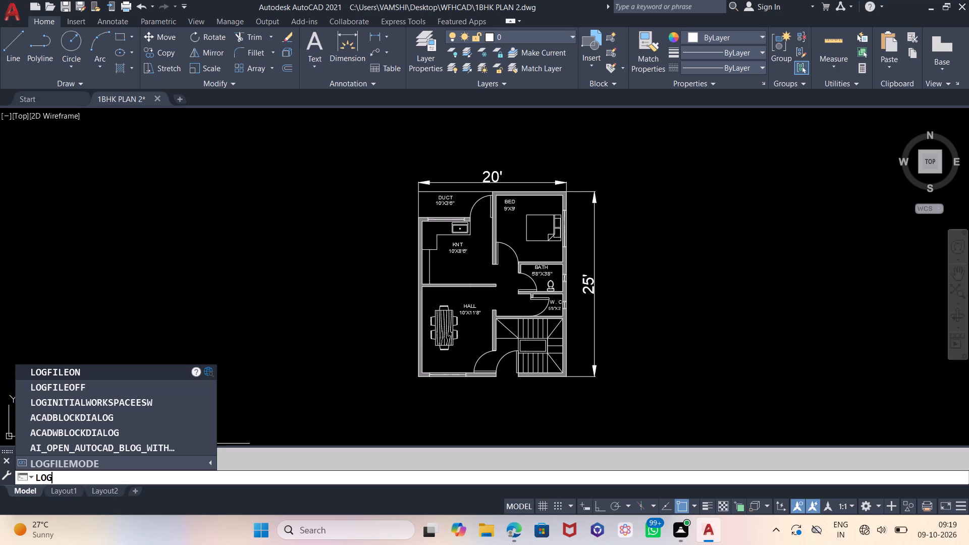
left_click(73, 386)
key("Return")
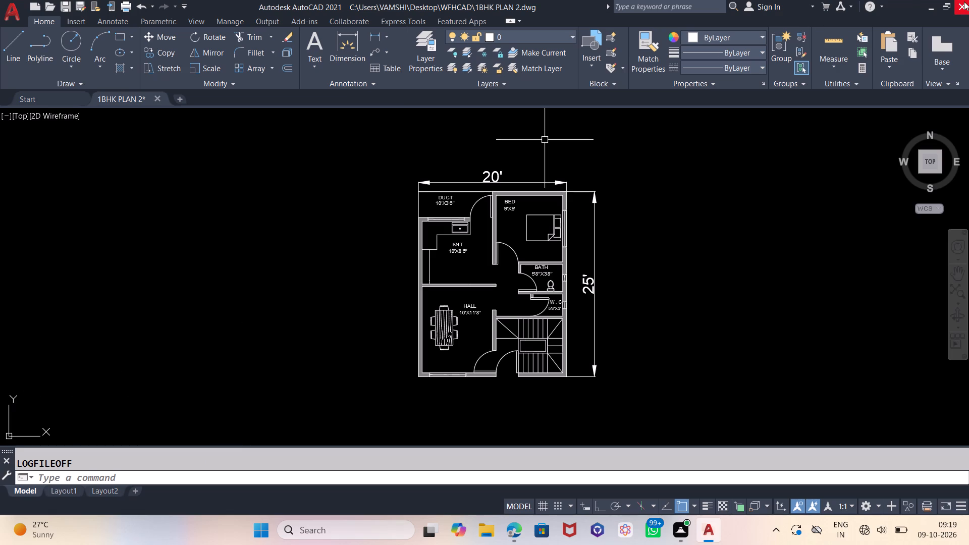
Minimize AutoCAD to view the plotted PDF in Microsoft Edge.
left_click(931, 4)
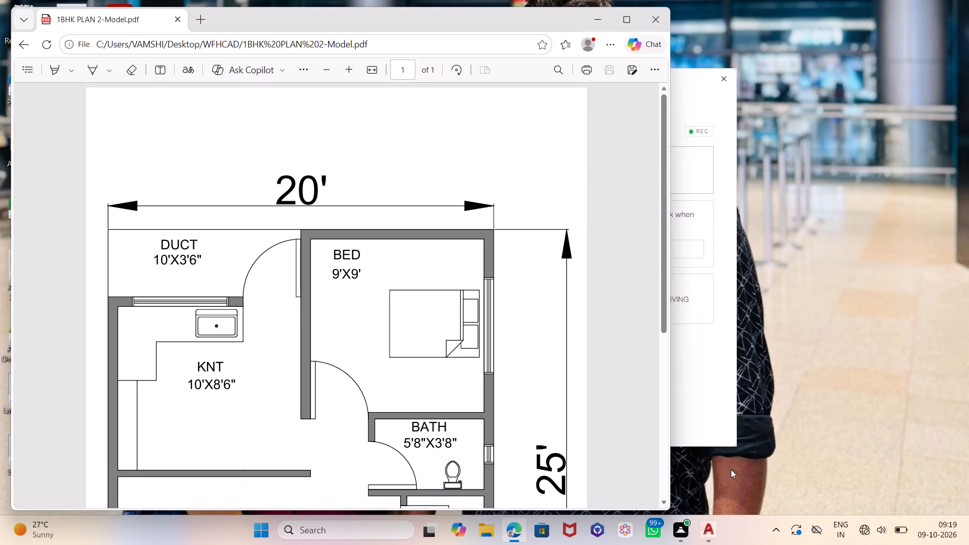